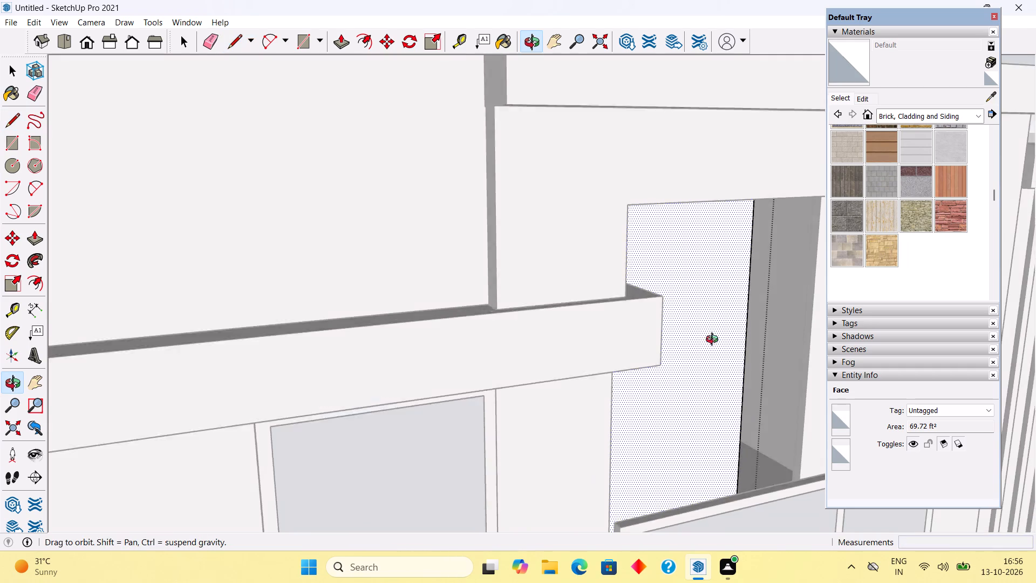
Finish the 10' line down the recessed upper-floor wall panel, splitting off a narrow strip along its edge.
{"action": "middle_click_drag", "start_coordinate": [714, 341], "coordinate": [712, 390]}
{"action": "left_click", "coordinate": [718, 469]}
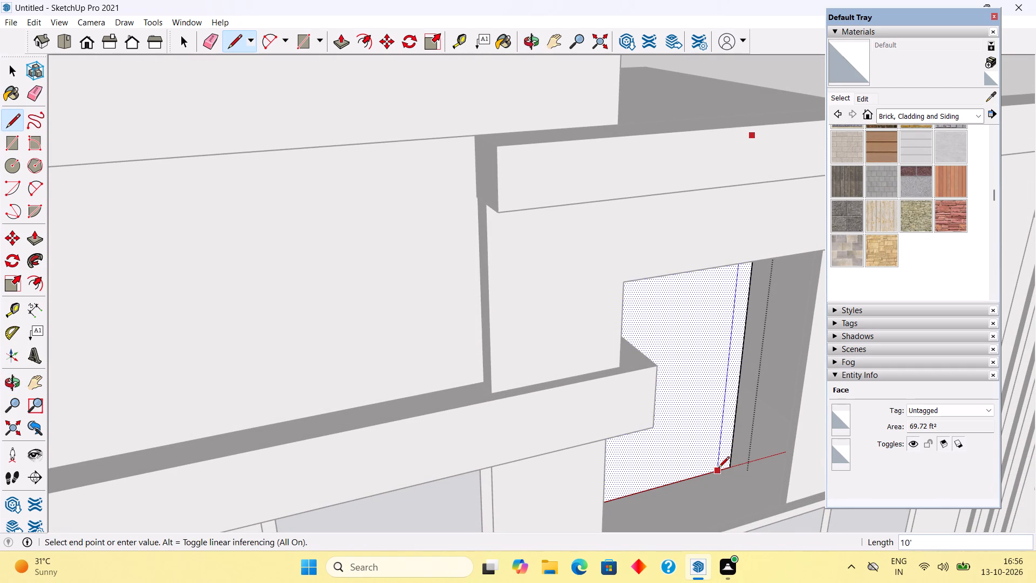
{"action": "key", "text": "space"}
Paint the larger part of the recessed upper-floor panel with the Brick Antique 01 material.
{"action": "left_click", "coordinate": [691, 428]}
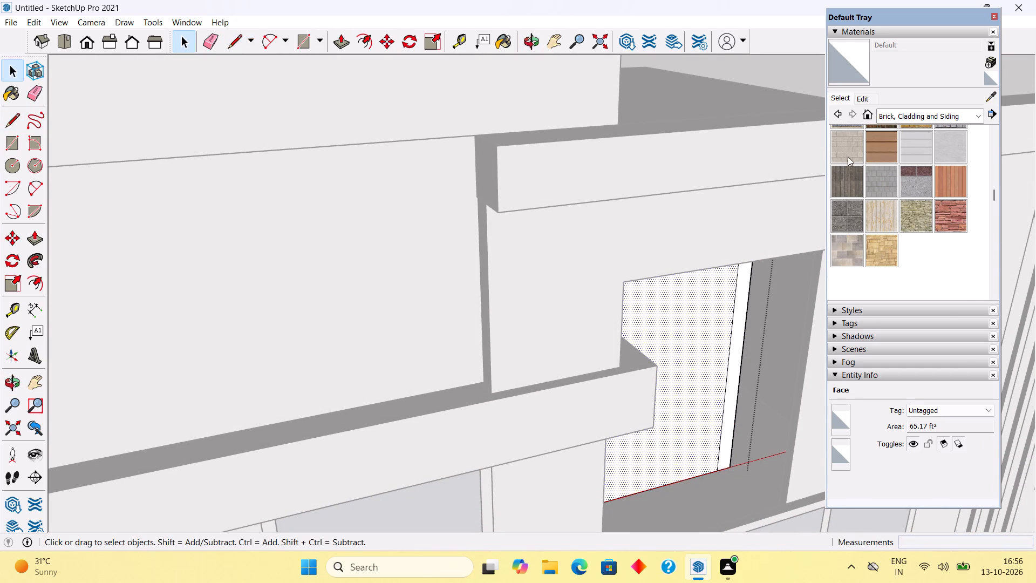
{"action": "scroll", "coordinate": [863, 150], "scroll_direction": "up", "scroll_amount": 4}
{"action": "left_click", "coordinate": [882, 140]}
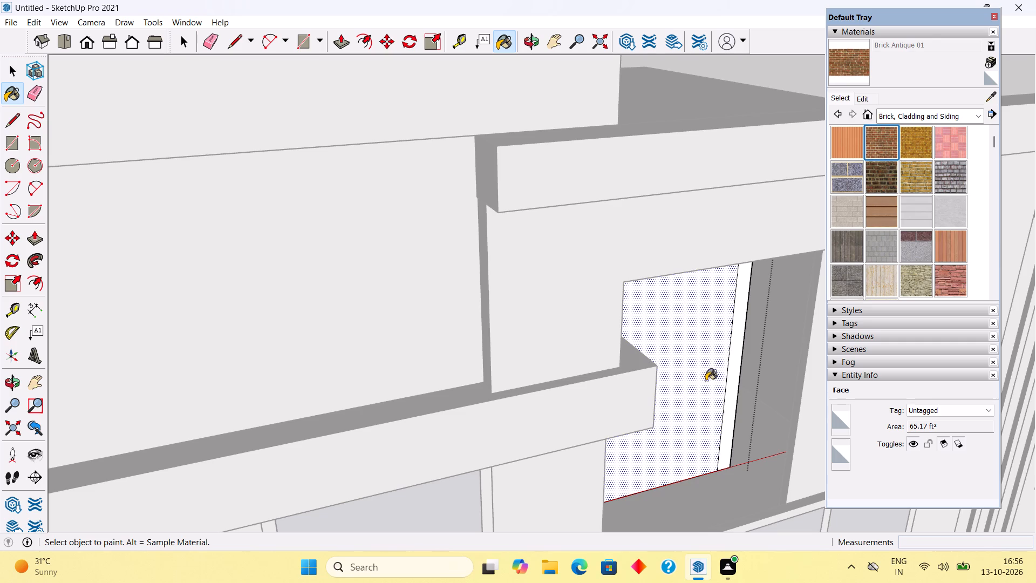
{"action": "left_click", "coordinate": [702, 381]}
Tint the Brick Antique 01 material to a deep red using the color wheel.
{"action": "left_click", "coordinate": [867, 94]}
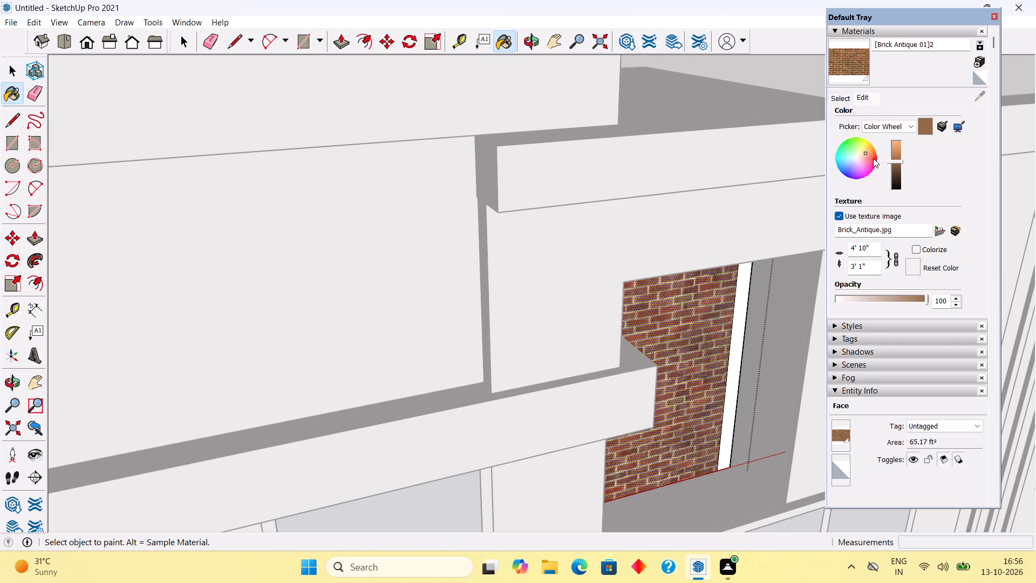
{"action": "left_click", "coordinate": [873, 158]}
{"action": "middle_click_drag", "start_coordinate": [851, 178], "coordinate": [717, 180]}
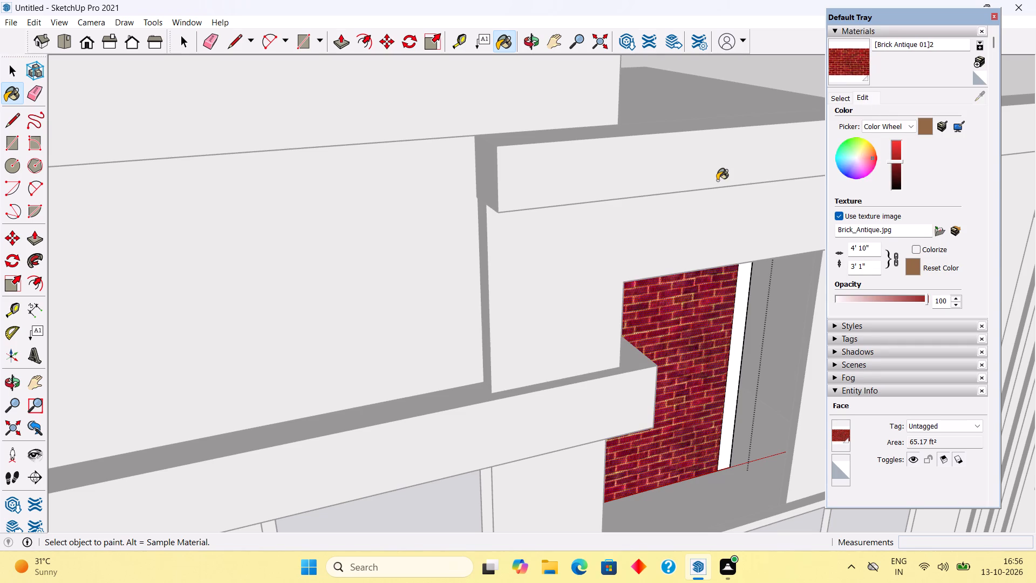
{"action": "key", "text": "space"}
{"action": "key", "text": "space"}
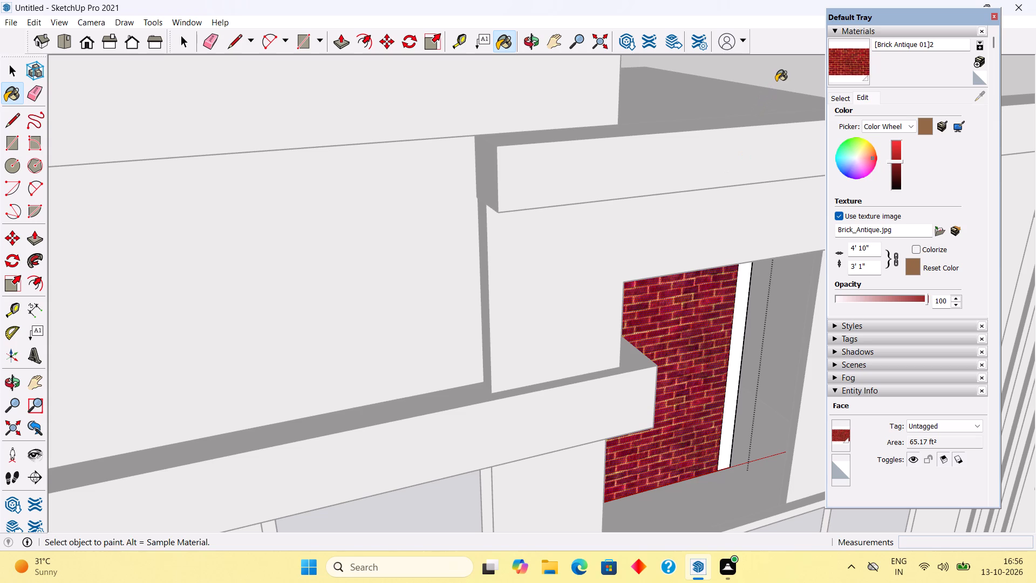
{"action": "left_click", "coordinate": [776, 81]}
{"action": "key", "text": "space"}
{"action": "left_click", "coordinate": [776, 81]}
Examine the whole front elevation of the house with the red brick panel from several distances and angles.
{"action": "middle_click_drag", "start_coordinate": [741, 201], "coordinate": [598, 117]}
{"action": "scroll", "coordinate": [598, 117], "scroll_direction": "down", "scroll_amount": 4}
{"action": "scroll", "coordinate": [623, 392], "scroll_direction": "down", "scroll_amount": 3}
{"action": "middle_click_drag", "start_coordinate": [618, 404], "coordinate": [670, 363]}
{"action": "scroll", "coordinate": [680, 257], "scroll_direction": "down", "scroll_amount": 2}
{"action": "scroll", "coordinate": [650, 417], "scroll_direction": "down", "scroll_amount": 6}
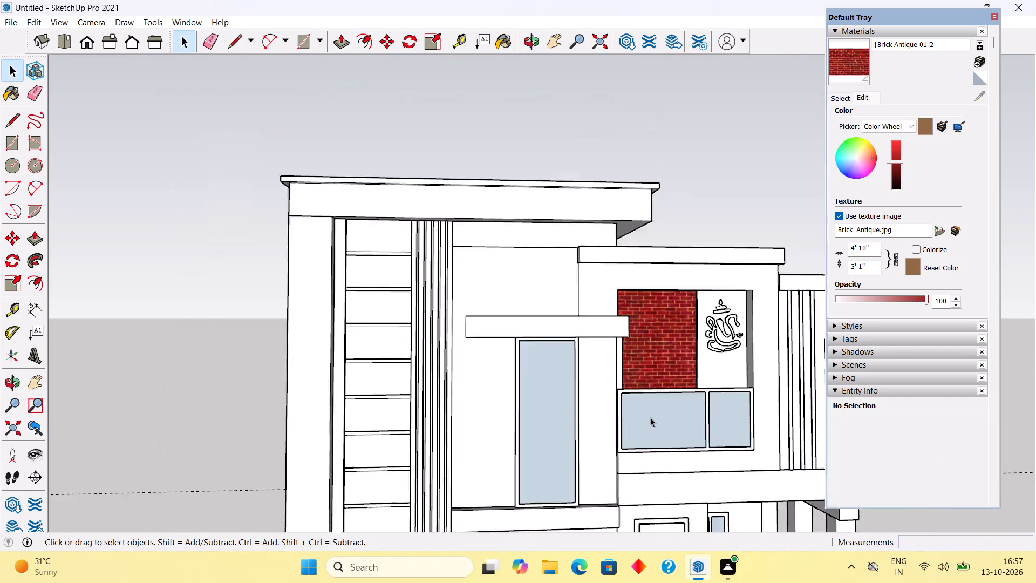
{"action": "middle_click_drag", "start_coordinate": [330, 362], "coordinate": [356, 392]}
{"action": "scroll", "coordinate": [356, 392], "scroll_direction": "down", "scroll_amount": 3}
{"action": "scroll", "coordinate": [506, 236], "scroll_direction": "down", "scroll_amount": 5}
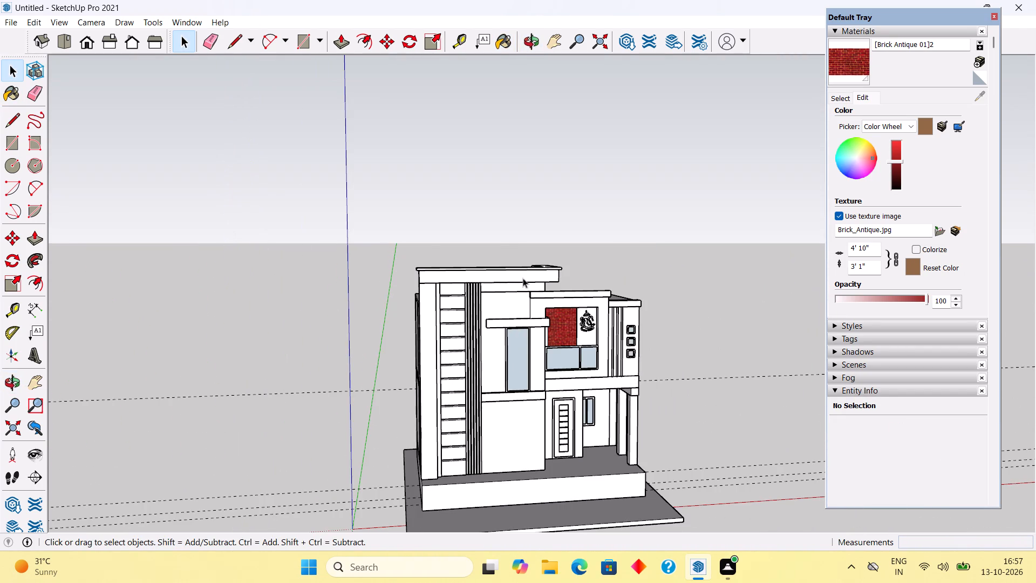
{"action": "middle_click_drag", "start_coordinate": [536, 414], "coordinate": [500, 443]}
{"action": "scroll", "coordinate": [498, 436], "scroll_direction": "down", "scroll_amount": 4}
{"action": "scroll", "coordinate": [547, 545], "scroll_direction": "up", "scroll_amount": 4}
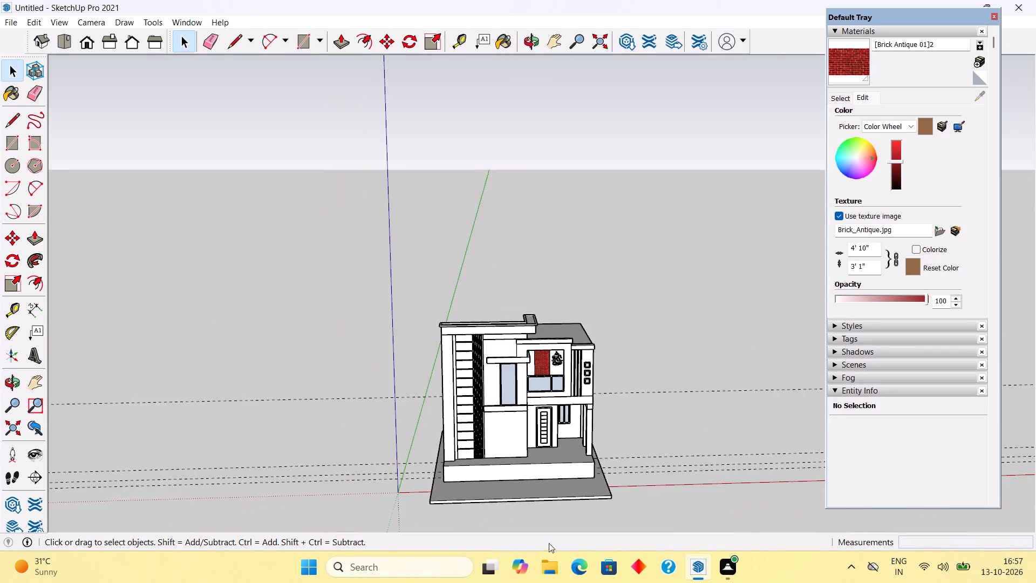
{"action": "scroll", "coordinate": [549, 543], "scroll_direction": "up", "scroll_amount": 1}
{"action": "scroll", "coordinate": [556, 484], "scroll_direction": "up", "scroll_amount": 8}
{"action": "middle_click_drag", "start_coordinate": [542, 493], "coordinate": [503, 484]}
{"action": "scroll", "coordinate": [503, 484], "scroll_direction": "up", "scroll_amount": 3}
{"action": "scroll", "coordinate": [508, 368], "scroll_direction": "down", "scroll_amount": 4}
{"action": "middle_click_drag", "start_coordinate": [510, 374], "coordinate": [551, 391]}
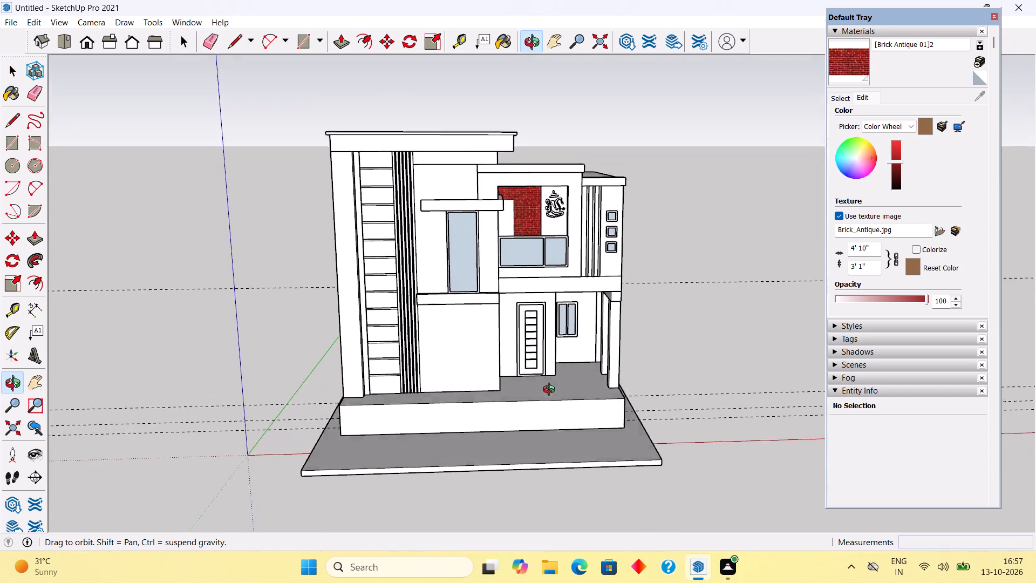
{"action": "middle_click_drag", "start_coordinate": [551, 391], "coordinate": [554, 355]}
{"action": "scroll", "coordinate": [549, 355], "scroll_direction": "up", "scroll_amount": 1}
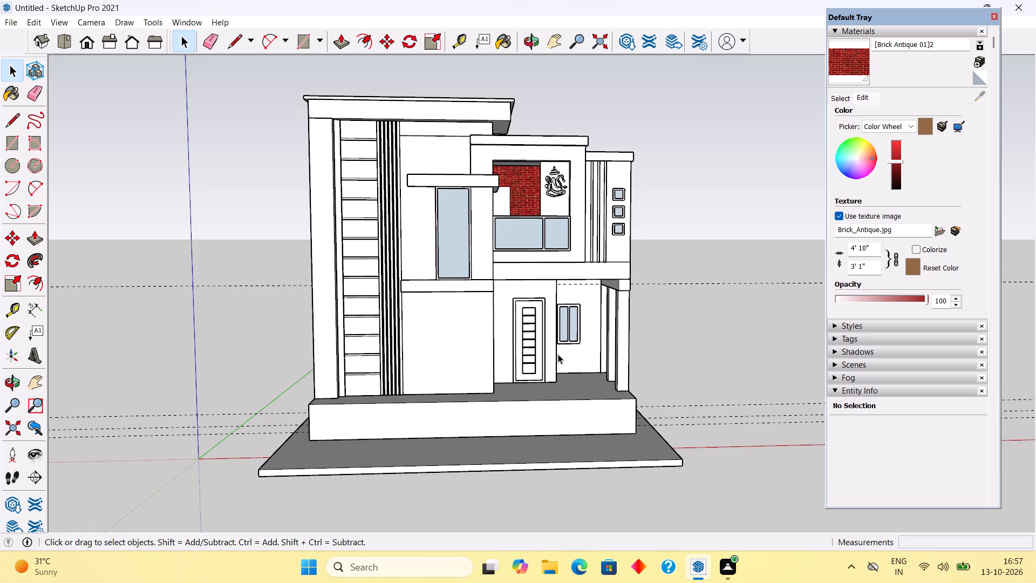
{"action": "scroll", "coordinate": [558, 354], "scroll_direction": "up", "scroll_amount": 4}
{"action": "scroll", "coordinate": [558, 354], "scroll_direction": "down", "scroll_amount": 9}
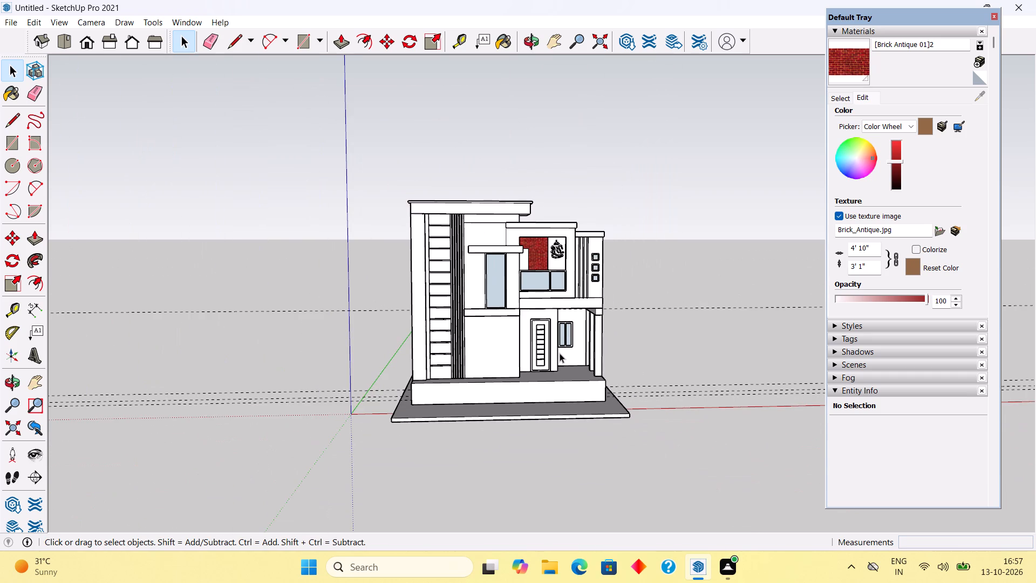
{"action": "scroll", "coordinate": [560, 352], "scroll_direction": "down", "scroll_amount": 4}
{"action": "scroll", "coordinate": [562, 351], "scroll_direction": "up", "scroll_amount": 5}
{"action": "scroll", "coordinate": [576, 306], "scroll_direction": "up", "scroll_amount": 2}
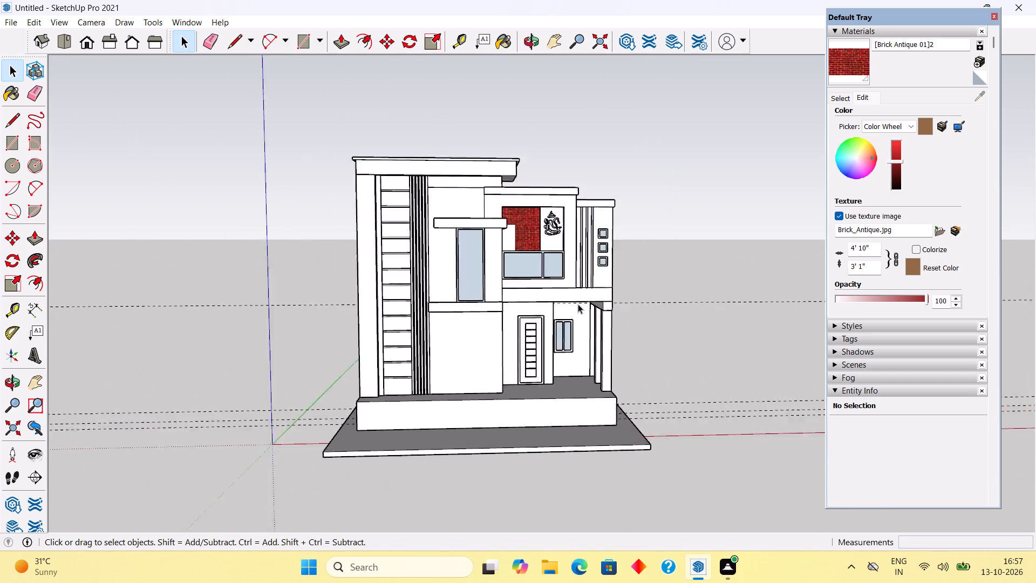
{"action": "scroll", "coordinate": [578, 304], "scroll_direction": "up", "scroll_amount": 2}
{"action": "middle_click_drag", "start_coordinate": [585, 297], "coordinate": [601, 309]}
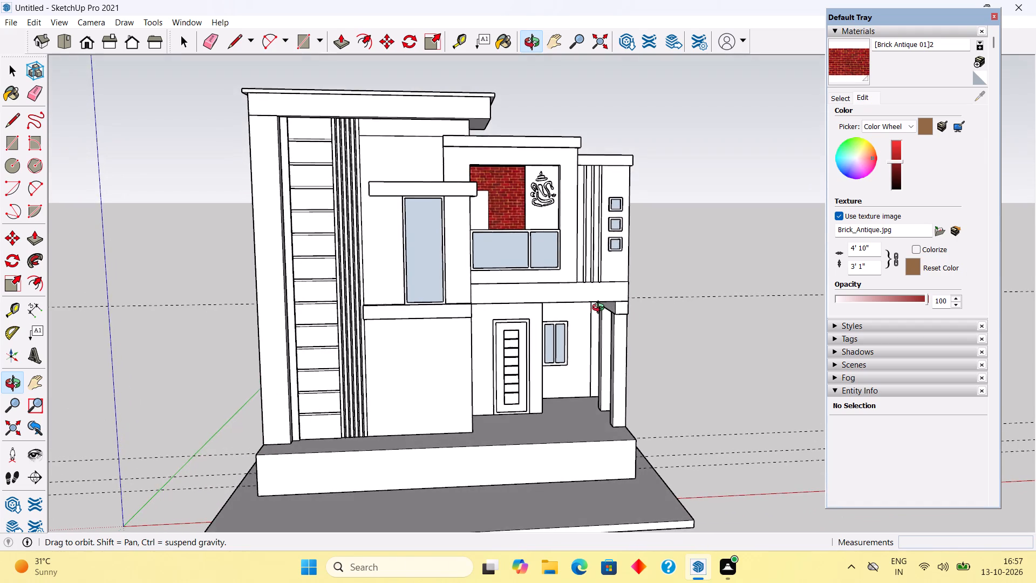
{"action": "middle_click_drag", "start_coordinate": [601, 309], "coordinate": [602, 308]}
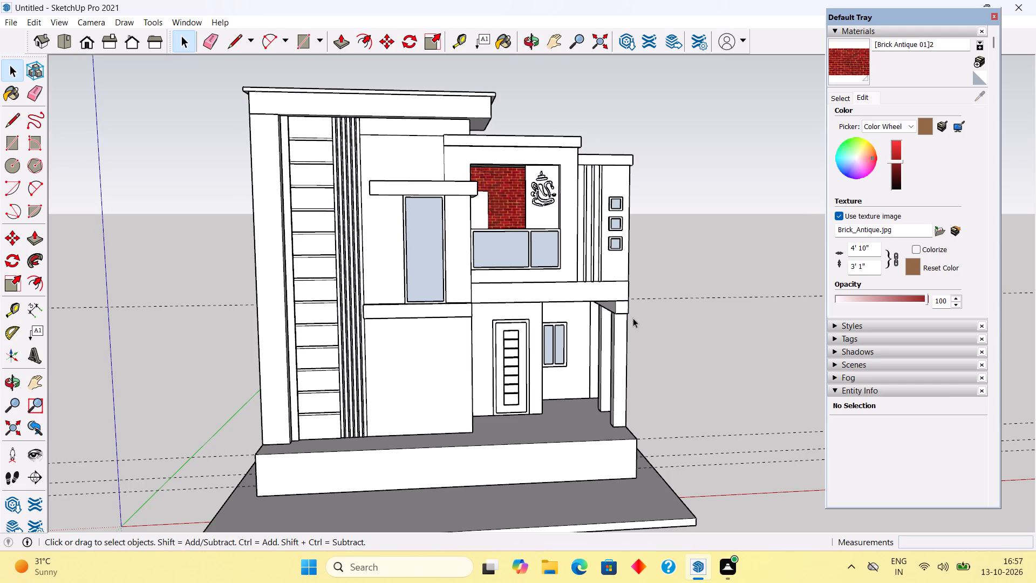
Push the front end of the porch's side beam back to the rear edge of the front corner column.
{"action": "middle_click_drag", "start_coordinate": [633, 318], "coordinate": [311, 296]}
{"action": "scroll", "coordinate": [572, 316], "scroll_direction": "up", "scroll_amount": 11}
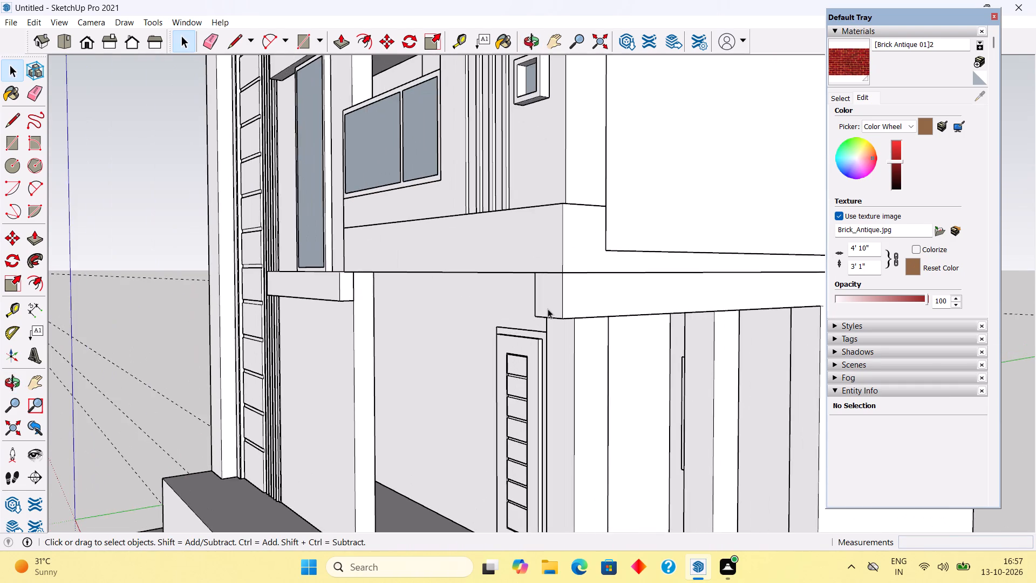
{"action": "triple_click", "coordinate": [548, 308]}
{"action": "key", "text": "p"}
{"action": "left_click", "coordinate": [548, 308]}
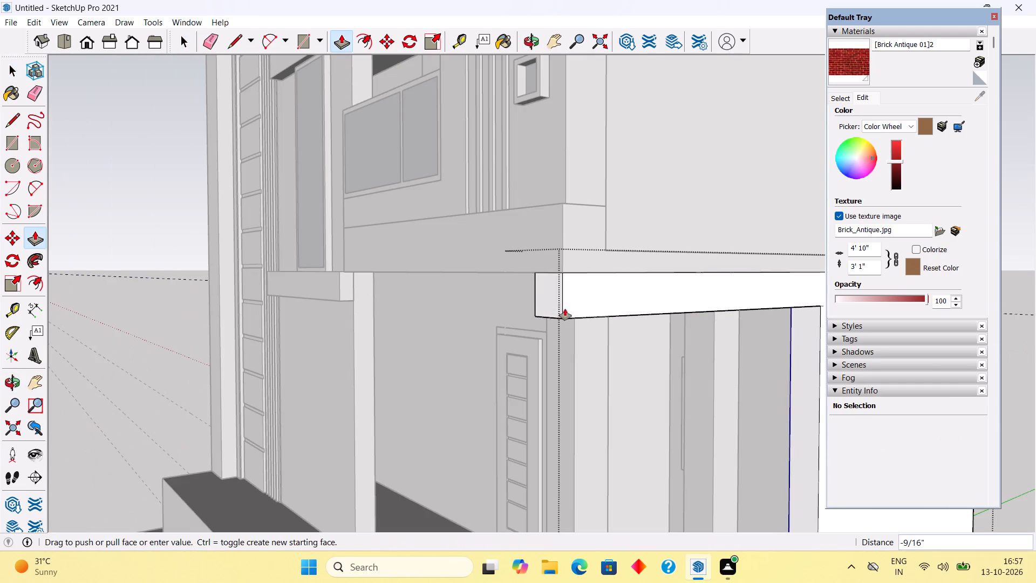
{"action": "left_click", "coordinate": [608, 347]}
{"action": "key", "text": "space"}
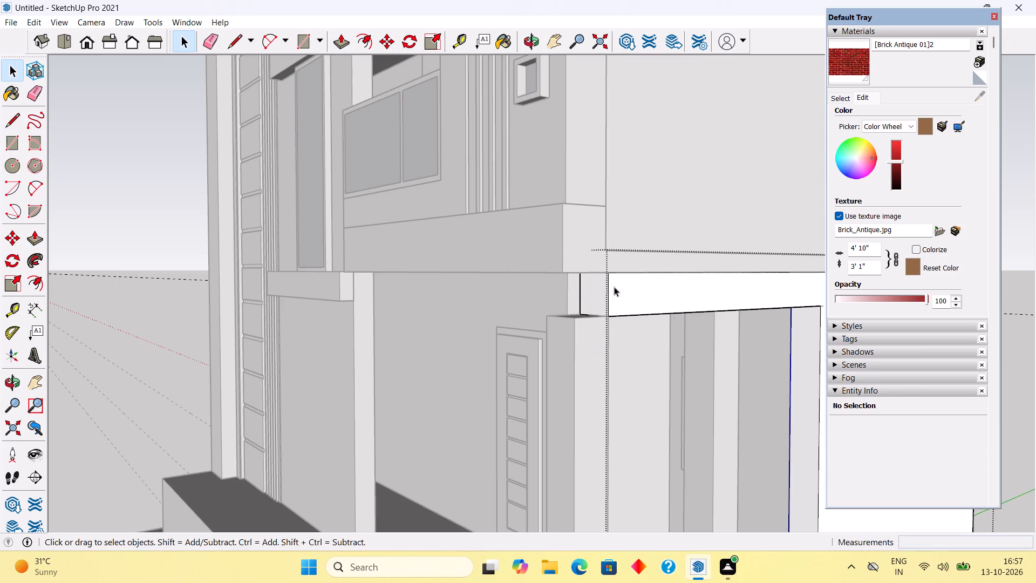
Pull the top of the front corner column up 1' to meet the underside of the porch slab.
{"action": "middle_click_drag", "start_coordinate": [614, 287], "coordinate": [589, 372]}
{"action": "scroll", "coordinate": [555, 401], "scroll_direction": "up", "scroll_amount": 5}
{"action": "triple_click", "coordinate": [551, 419]}
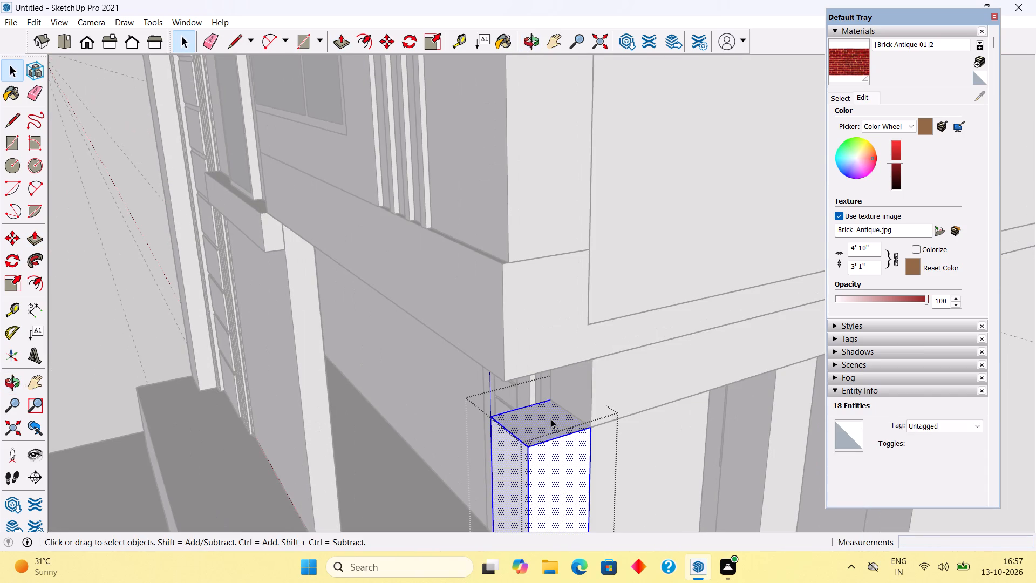
{"action": "key", "text": "p"}
{"action": "left_click", "coordinate": [551, 419]}
{"action": "left_click", "coordinate": [594, 360]}
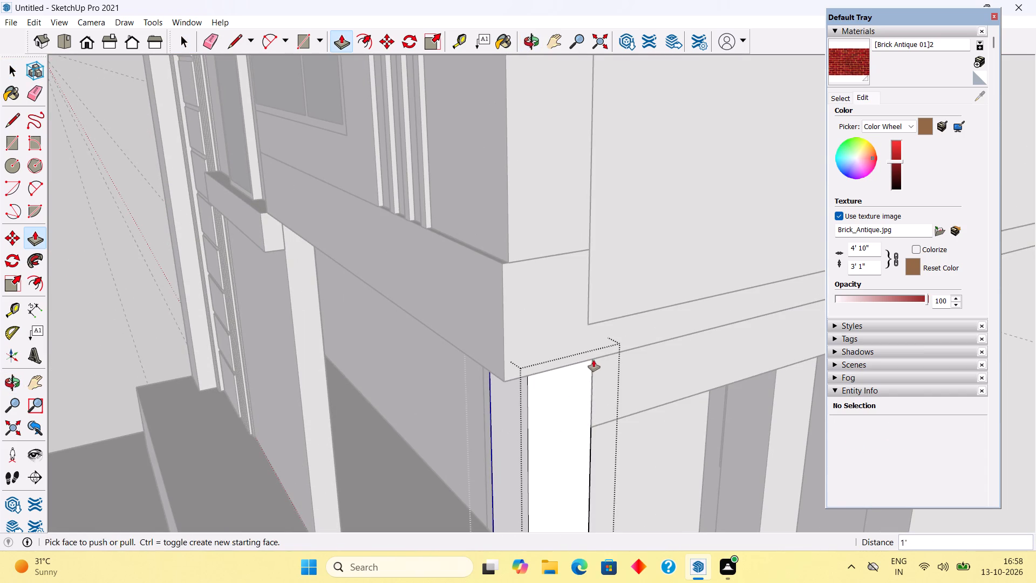
{"action": "key", "text": "space"}
{"action": "left_click", "coordinate": [148, 310]}
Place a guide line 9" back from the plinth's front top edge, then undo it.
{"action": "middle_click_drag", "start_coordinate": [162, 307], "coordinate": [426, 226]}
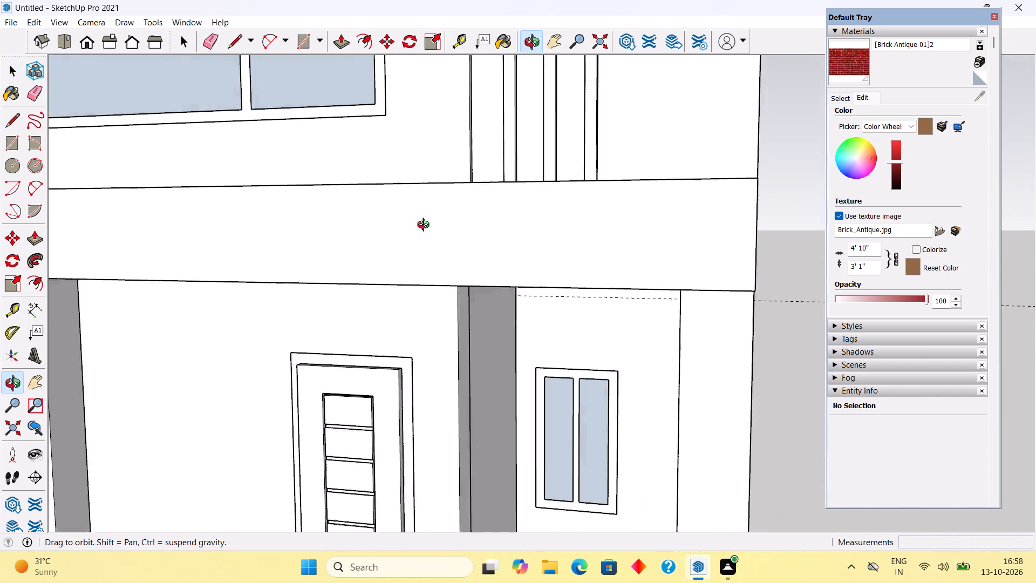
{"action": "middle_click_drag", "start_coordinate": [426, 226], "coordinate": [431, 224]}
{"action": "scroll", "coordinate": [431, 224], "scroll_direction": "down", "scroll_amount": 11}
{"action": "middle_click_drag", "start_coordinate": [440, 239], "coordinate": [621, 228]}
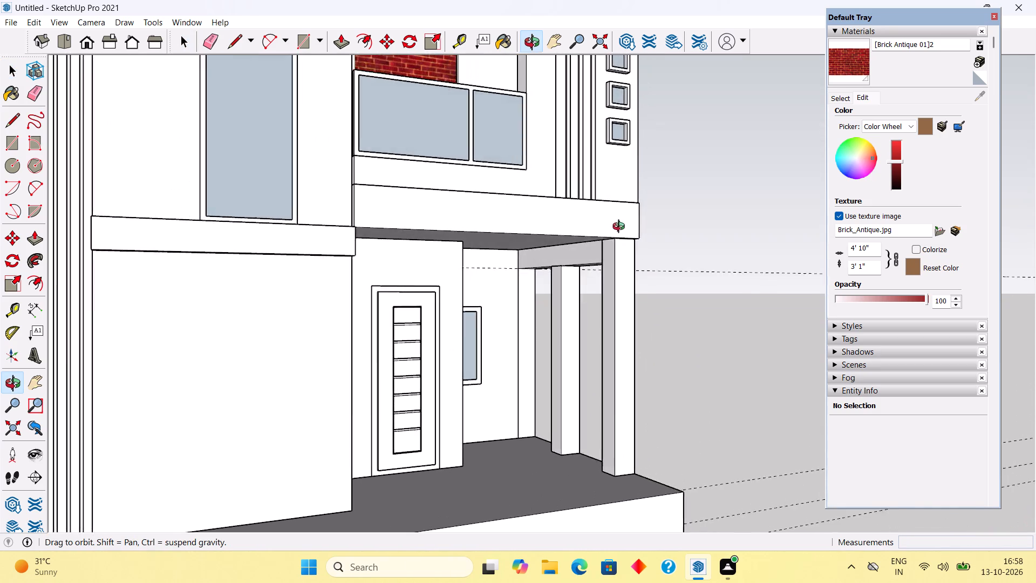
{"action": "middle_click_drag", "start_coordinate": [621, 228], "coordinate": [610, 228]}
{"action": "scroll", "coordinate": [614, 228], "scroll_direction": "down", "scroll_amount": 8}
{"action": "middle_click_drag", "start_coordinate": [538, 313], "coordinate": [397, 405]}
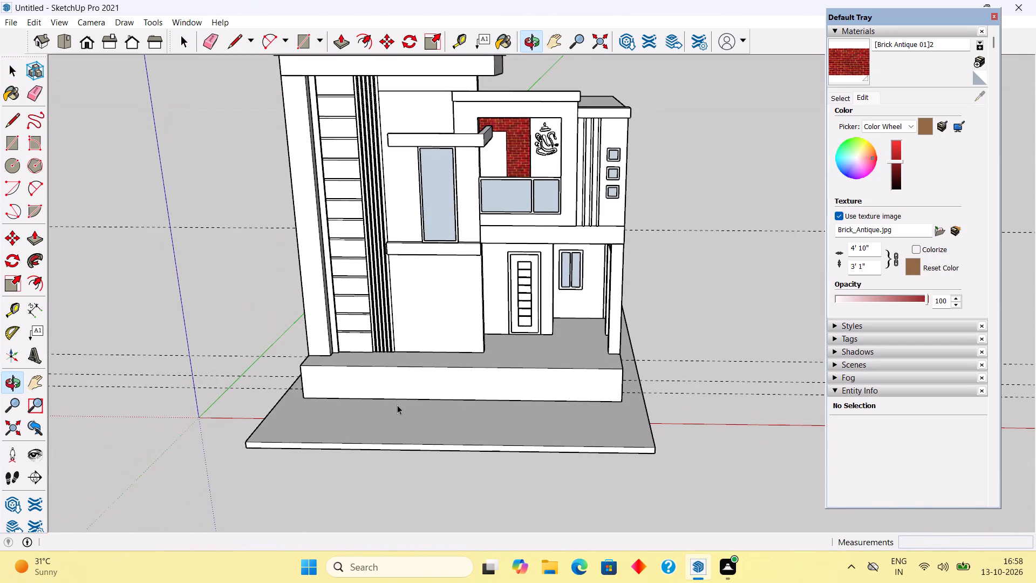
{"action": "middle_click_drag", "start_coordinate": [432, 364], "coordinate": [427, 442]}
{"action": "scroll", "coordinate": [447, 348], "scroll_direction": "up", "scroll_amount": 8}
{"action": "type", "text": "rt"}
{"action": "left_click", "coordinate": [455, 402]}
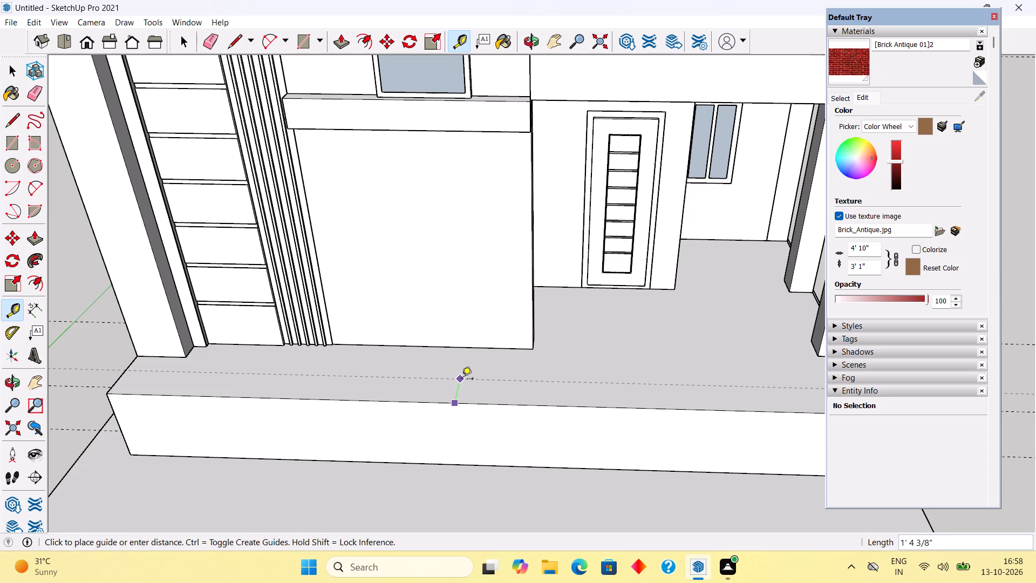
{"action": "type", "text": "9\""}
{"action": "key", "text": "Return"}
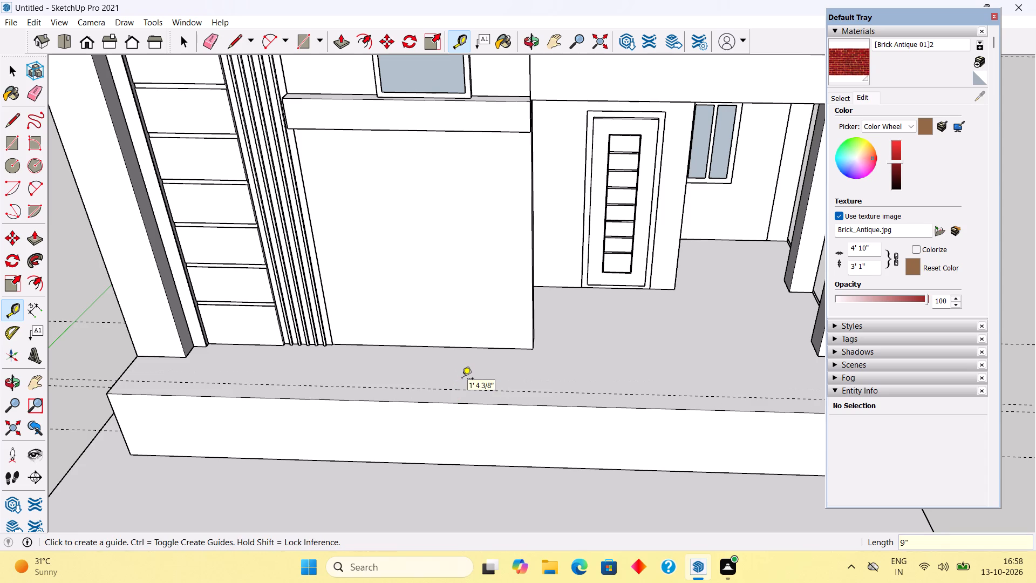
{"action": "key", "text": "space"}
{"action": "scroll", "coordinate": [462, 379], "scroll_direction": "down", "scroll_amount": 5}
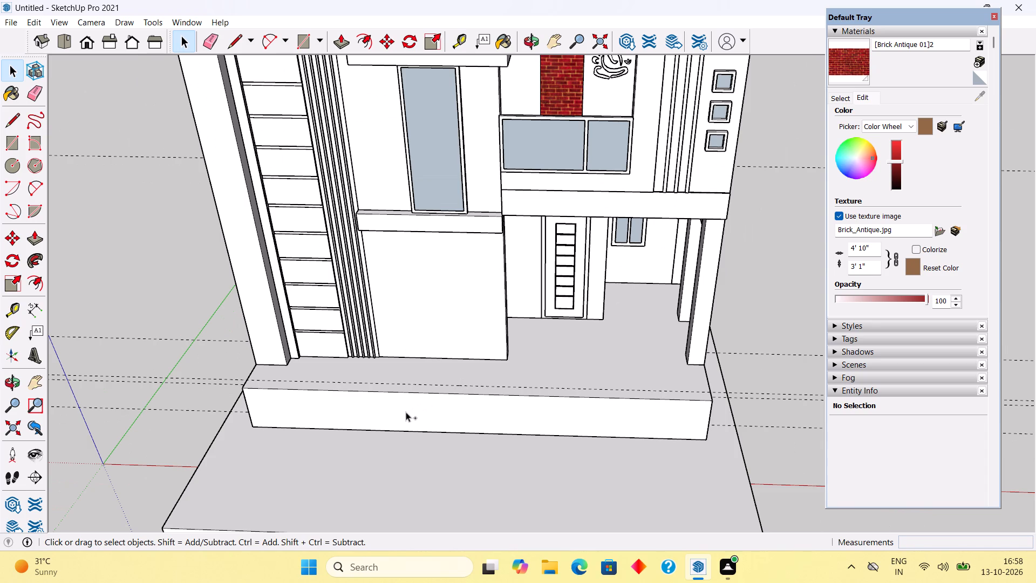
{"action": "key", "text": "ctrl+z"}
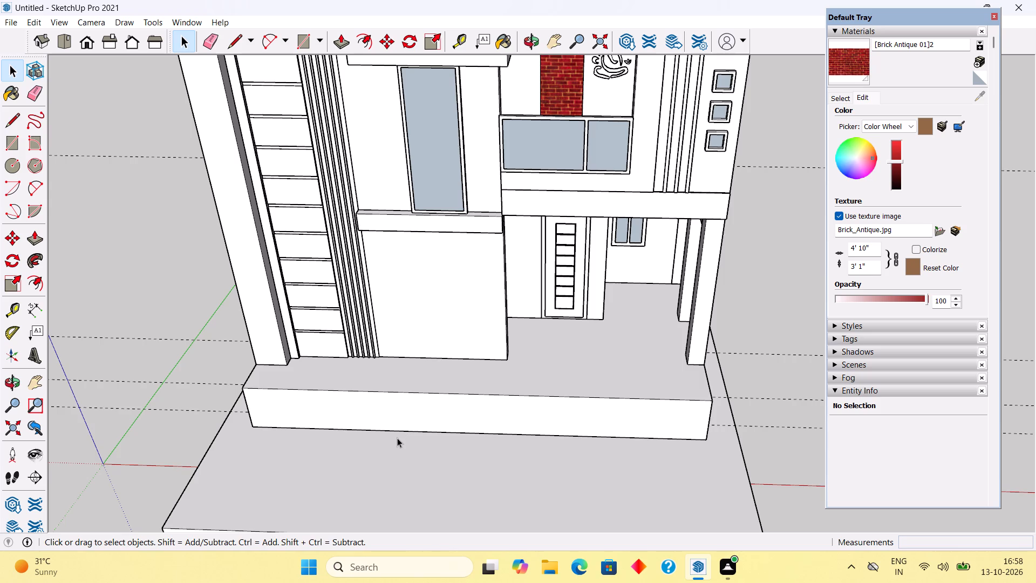
Push the side face of the ground base slab inward until it is flush with the plinth's side face.
{"action": "middle_click_drag", "start_coordinate": [413, 437], "coordinate": [629, 341]}
{"action": "scroll", "coordinate": [619, 335], "scroll_direction": "down", "scroll_amount": 3}
{"action": "scroll", "coordinate": [358, 471], "scroll_direction": "up", "scroll_amount": 8}
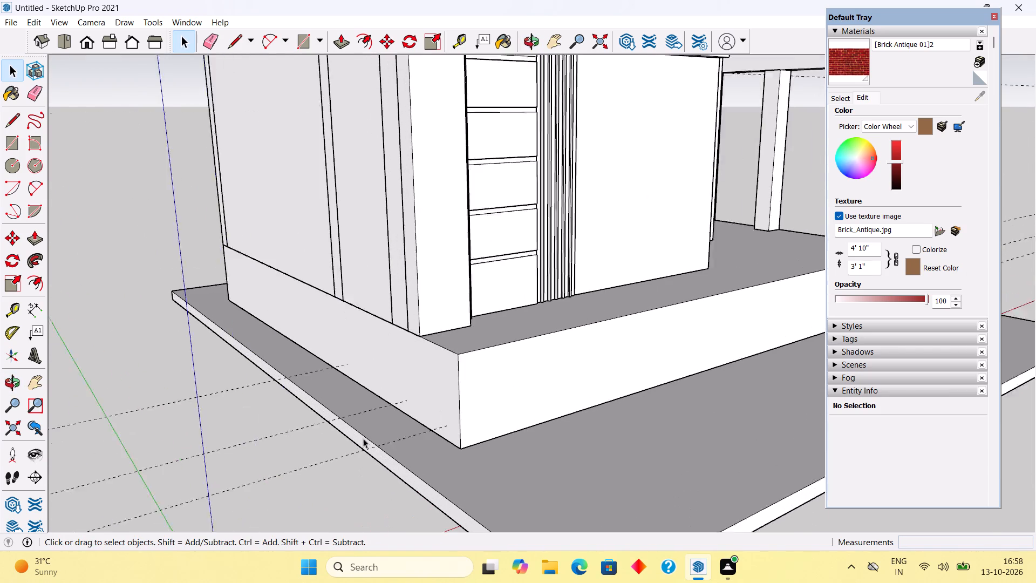
{"action": "scroll", "coordinate": [363, 438], "scroll_direction": "up", "scroll_amount": 3}
{"action": "triple_click", "coordinate": [365, 443]}
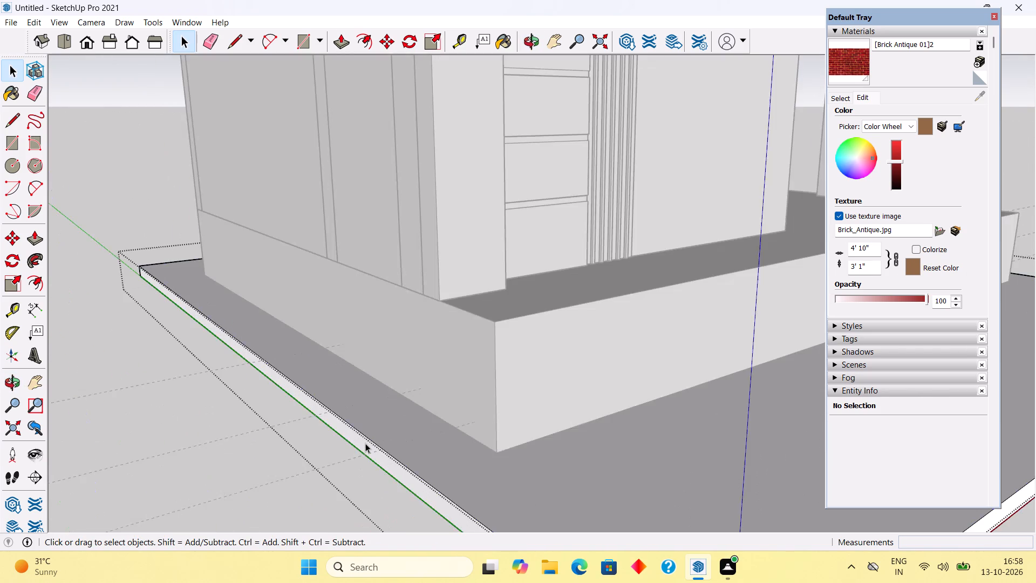
{"action": "key", "text": "p"}
{"action": "left_click", "coordinate": [365, 443]}
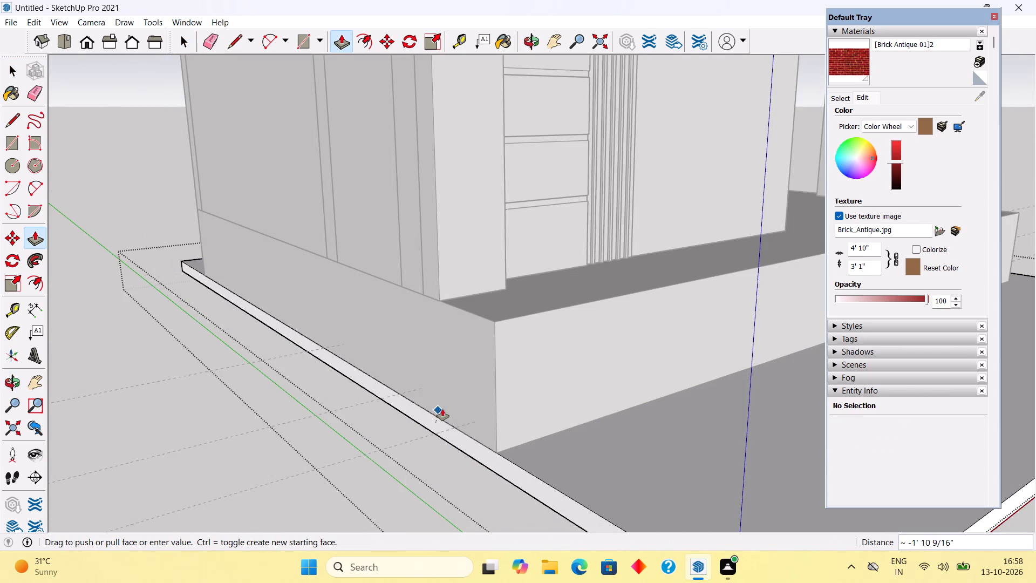
{"action": "left_click", "coordinate": [442, 409]}
{"action": "key", "text": "space"}
{"action": "left_click", "coordinate": [134, 326]}
Place a guide line on the base slab 9" out from the plinth's front bottom edge.
{"action": "middle_click_drag", "start_coordinate": [627, 418], "coordinate": [472, 419]}
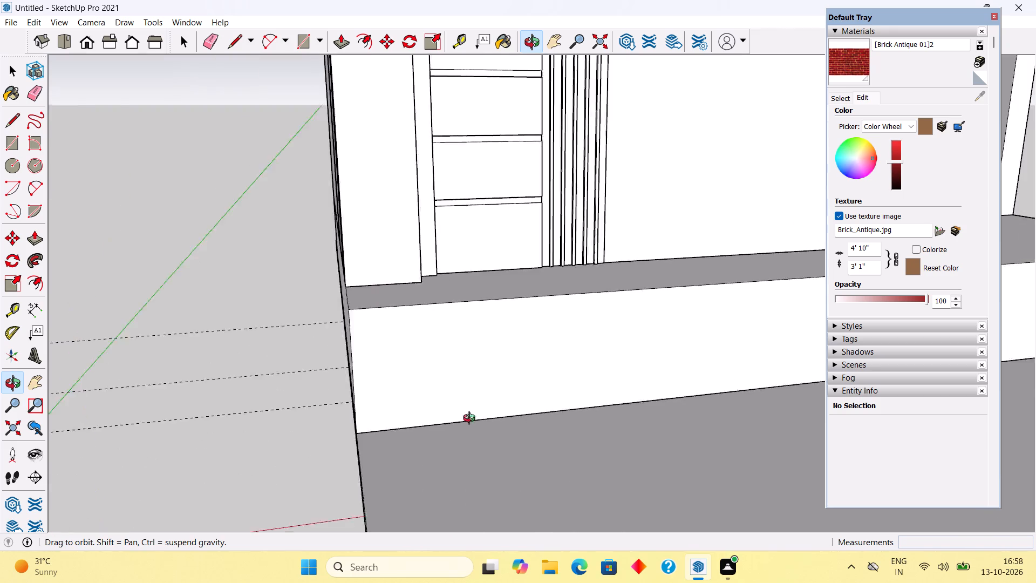
{"action": "middle_click_drag", "start_coordinate": [472, 419], "coordinate": [455, 417]}
{"action": "scroll", "coordinate": [455, 417], "scroll_direction": "down", "scroll_amount": 4}
{"action": "middle_click_drag", "start_coordinate": [536, 348], "coordinate": [506, 432]}
{"action": "key", "text": "t"}
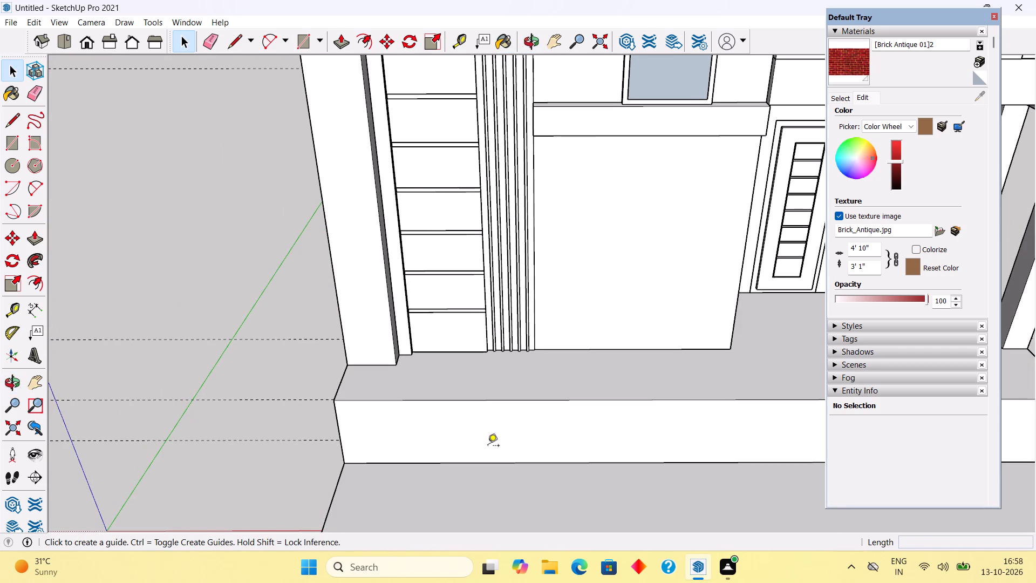
{"action": "left_click", "coordinate": [496, 460]}
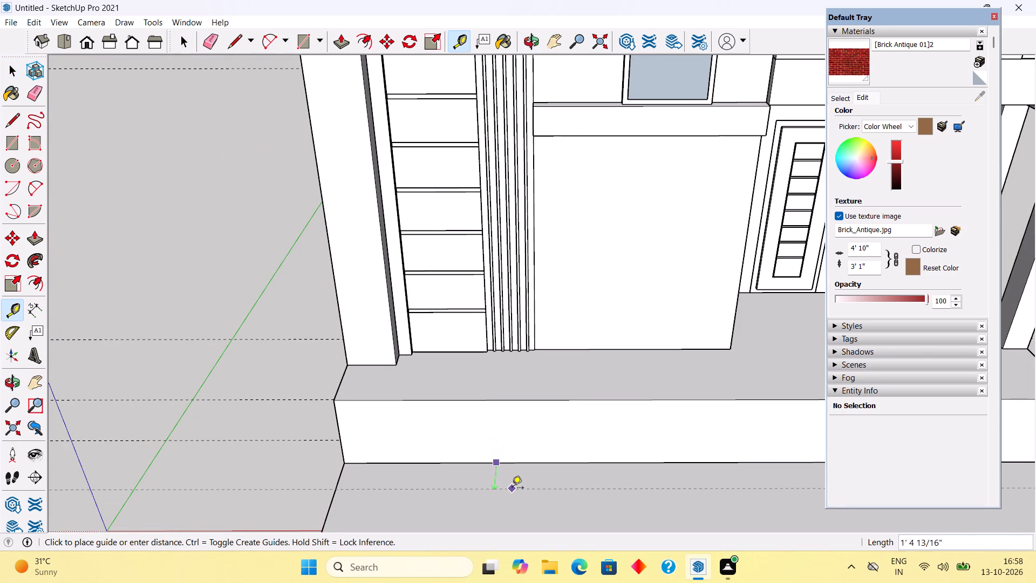
{"action": "type", "text": "9\""}
{"action": "key", "text": "Return"}
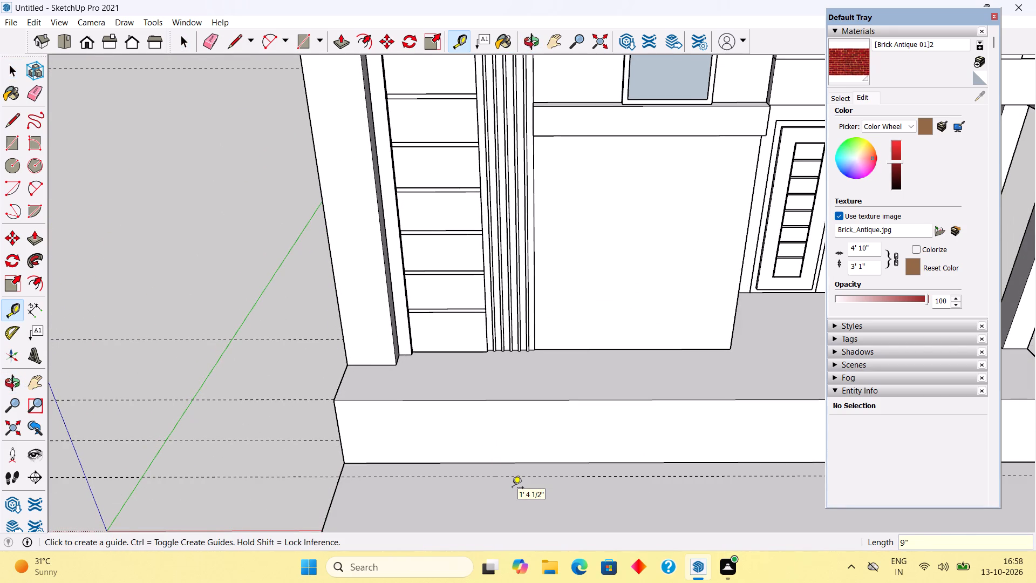
{"action": "key", "text": "space"}
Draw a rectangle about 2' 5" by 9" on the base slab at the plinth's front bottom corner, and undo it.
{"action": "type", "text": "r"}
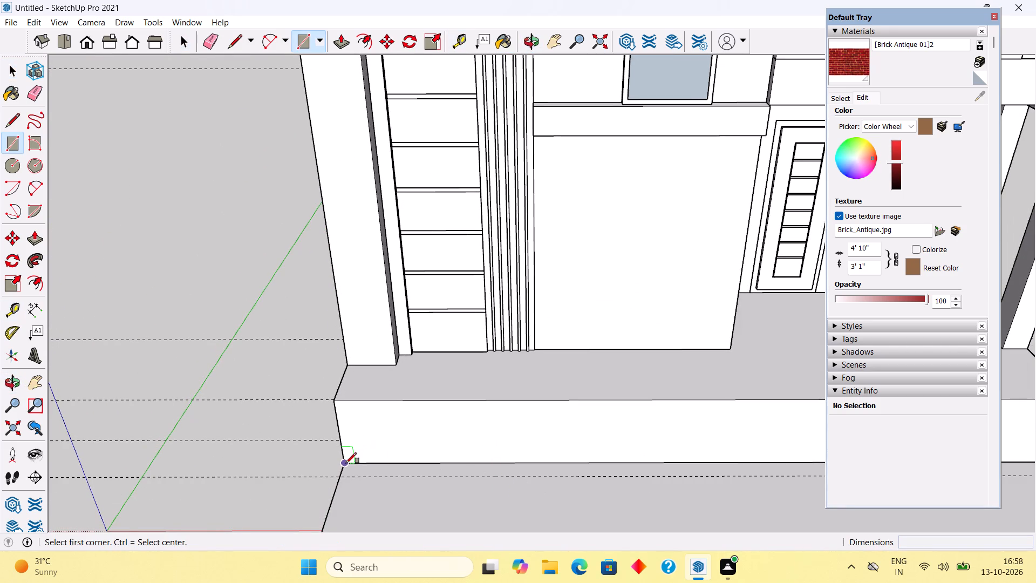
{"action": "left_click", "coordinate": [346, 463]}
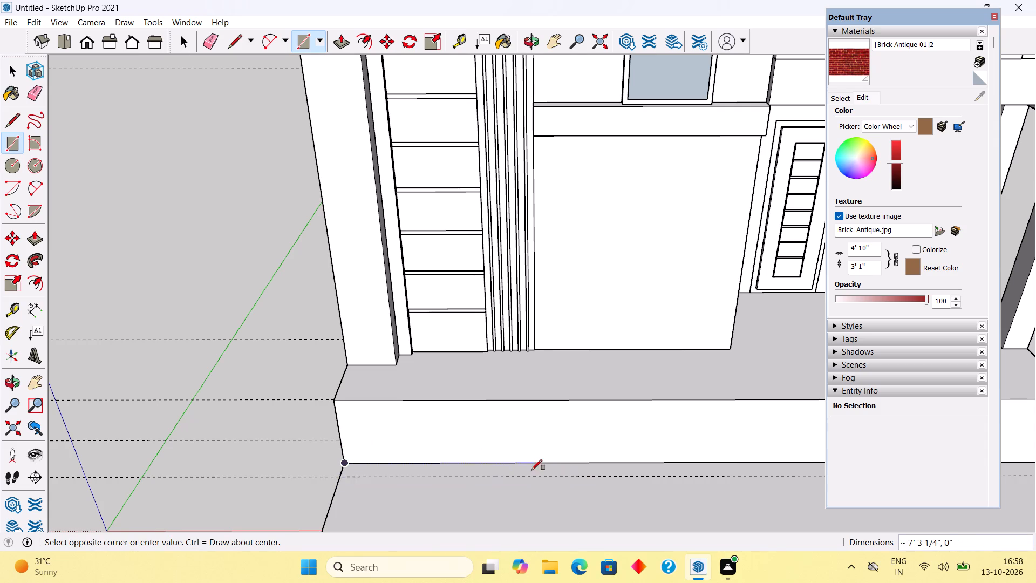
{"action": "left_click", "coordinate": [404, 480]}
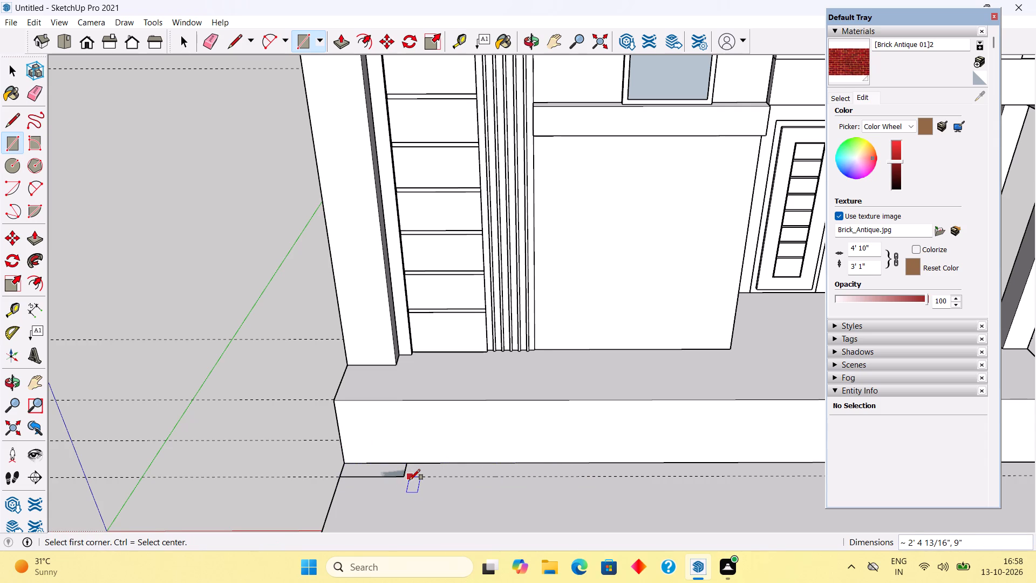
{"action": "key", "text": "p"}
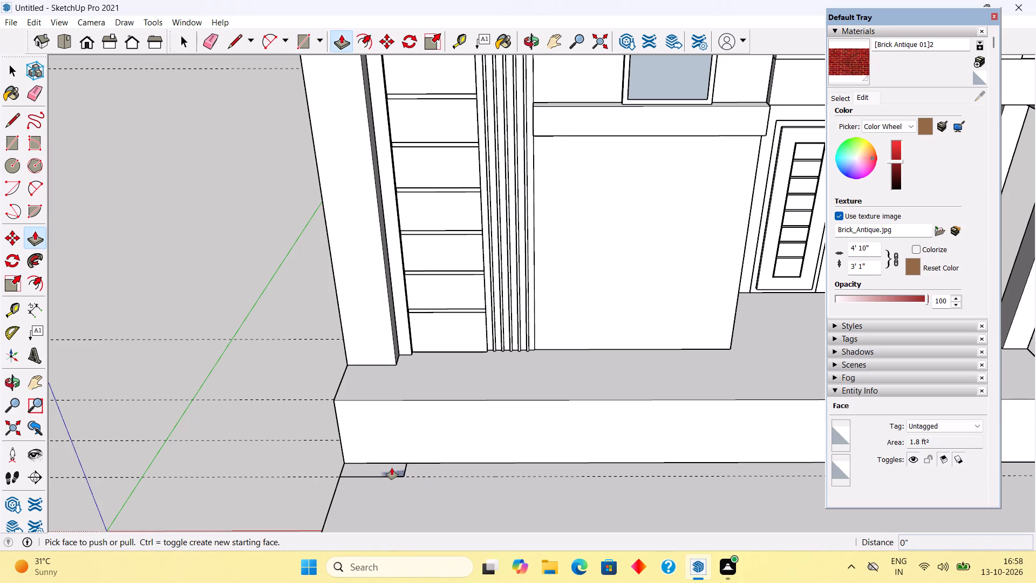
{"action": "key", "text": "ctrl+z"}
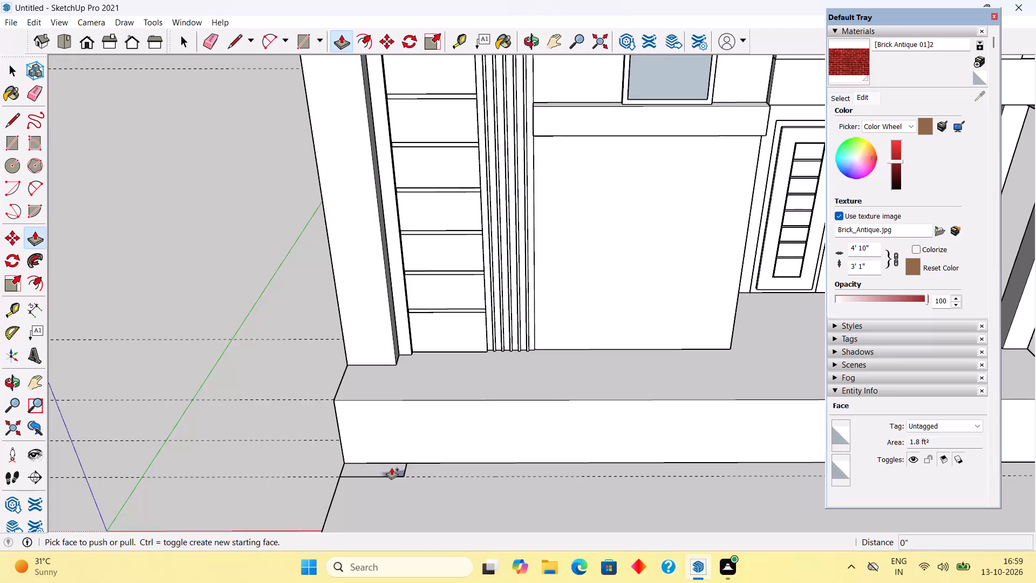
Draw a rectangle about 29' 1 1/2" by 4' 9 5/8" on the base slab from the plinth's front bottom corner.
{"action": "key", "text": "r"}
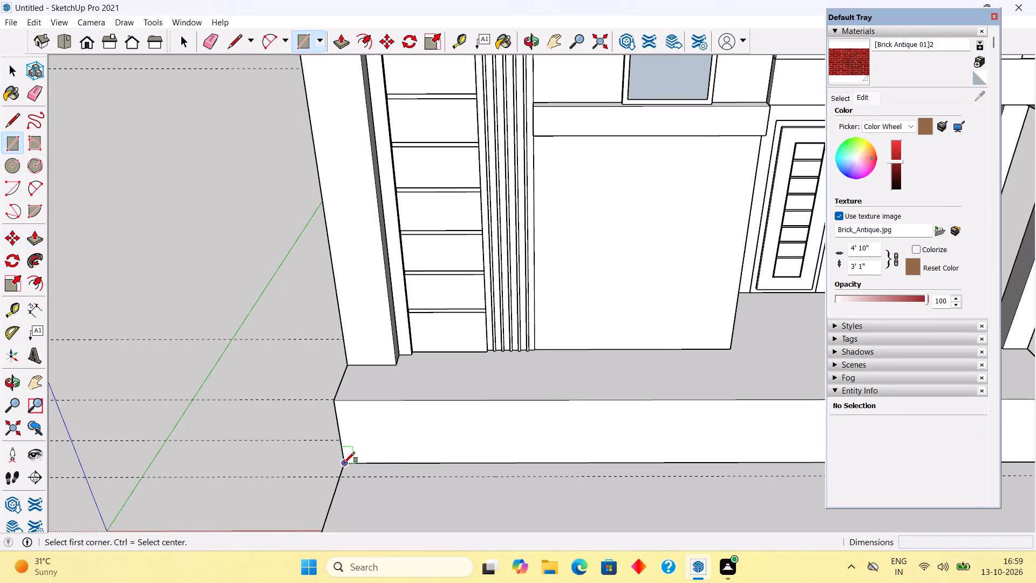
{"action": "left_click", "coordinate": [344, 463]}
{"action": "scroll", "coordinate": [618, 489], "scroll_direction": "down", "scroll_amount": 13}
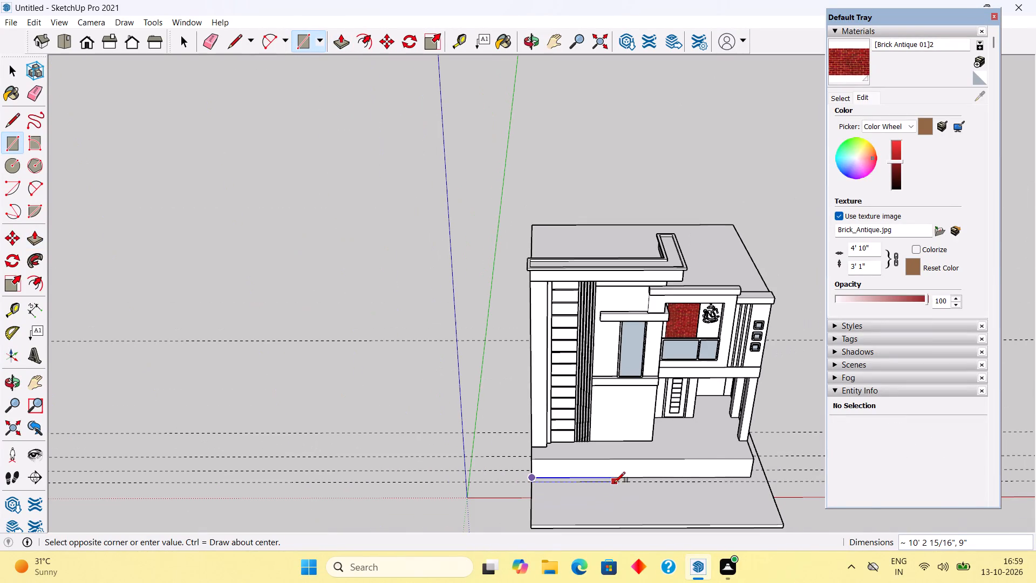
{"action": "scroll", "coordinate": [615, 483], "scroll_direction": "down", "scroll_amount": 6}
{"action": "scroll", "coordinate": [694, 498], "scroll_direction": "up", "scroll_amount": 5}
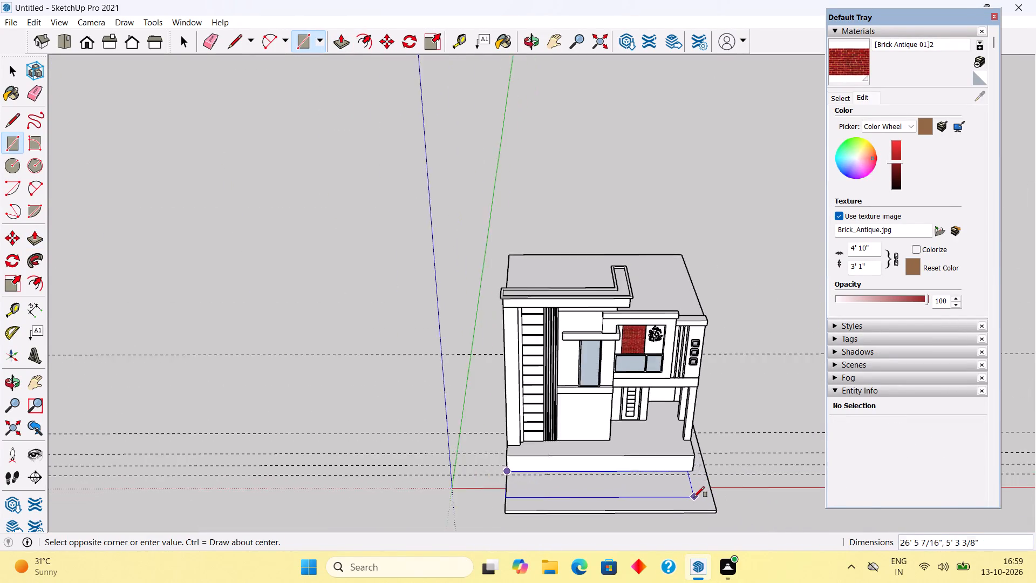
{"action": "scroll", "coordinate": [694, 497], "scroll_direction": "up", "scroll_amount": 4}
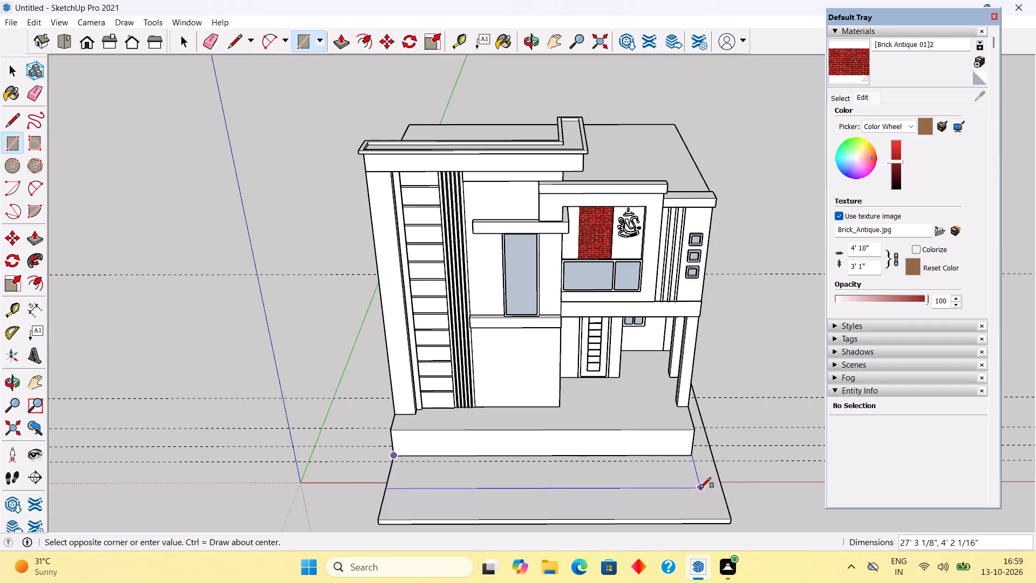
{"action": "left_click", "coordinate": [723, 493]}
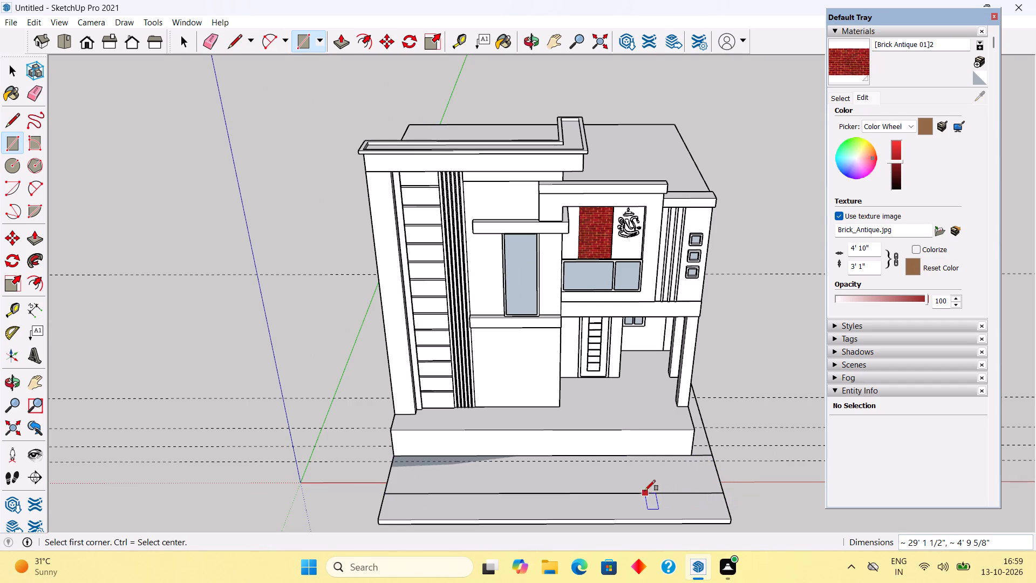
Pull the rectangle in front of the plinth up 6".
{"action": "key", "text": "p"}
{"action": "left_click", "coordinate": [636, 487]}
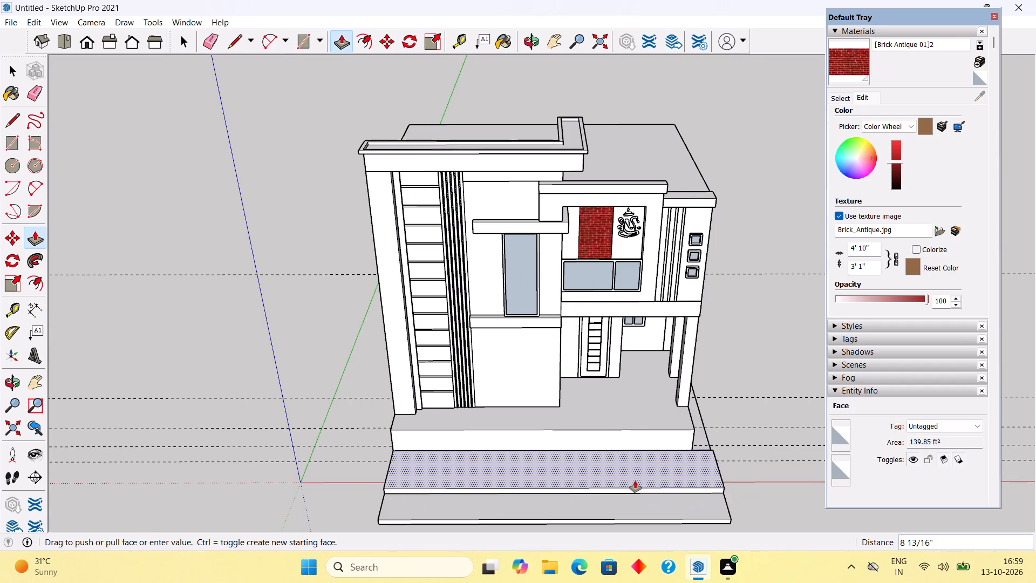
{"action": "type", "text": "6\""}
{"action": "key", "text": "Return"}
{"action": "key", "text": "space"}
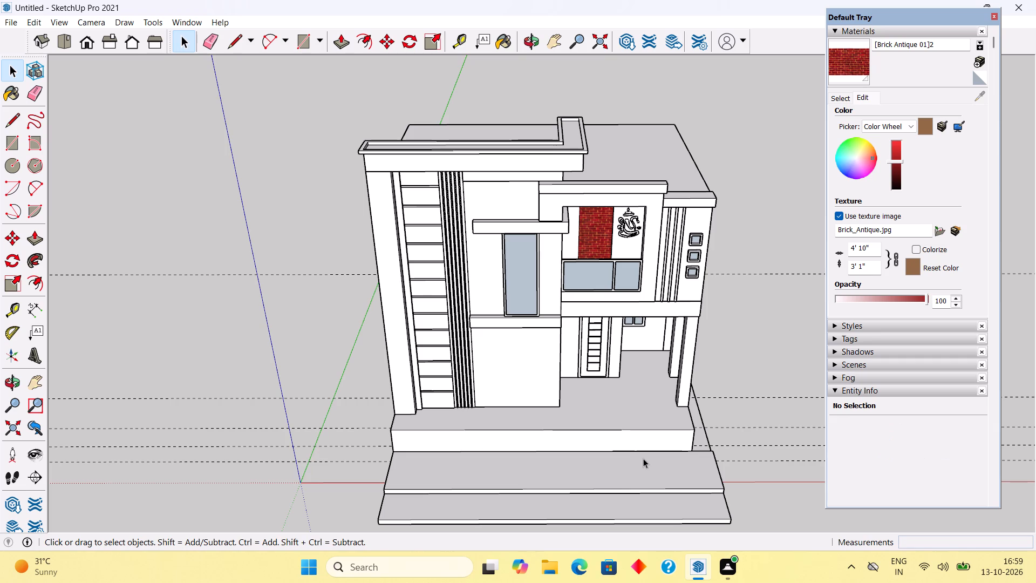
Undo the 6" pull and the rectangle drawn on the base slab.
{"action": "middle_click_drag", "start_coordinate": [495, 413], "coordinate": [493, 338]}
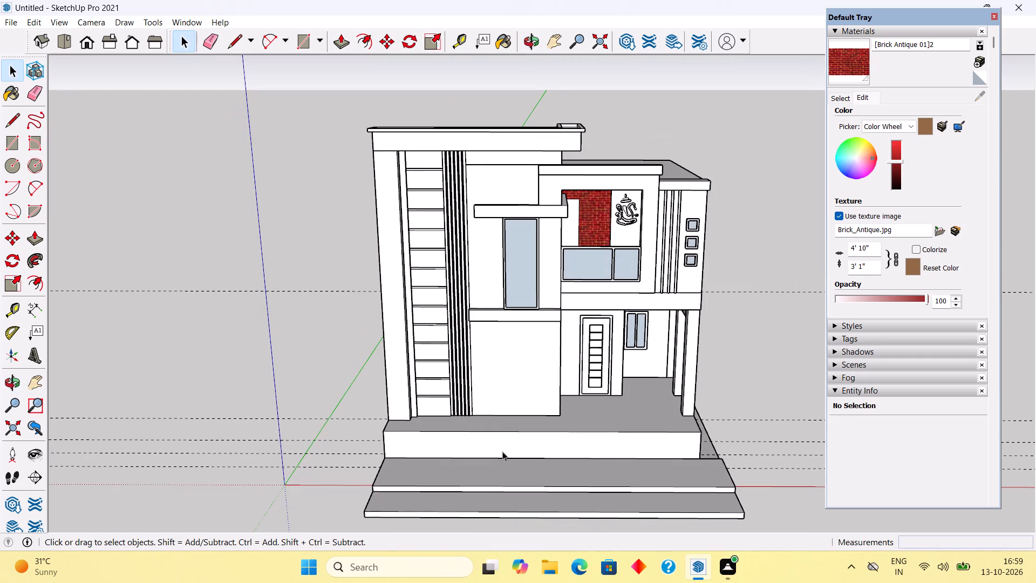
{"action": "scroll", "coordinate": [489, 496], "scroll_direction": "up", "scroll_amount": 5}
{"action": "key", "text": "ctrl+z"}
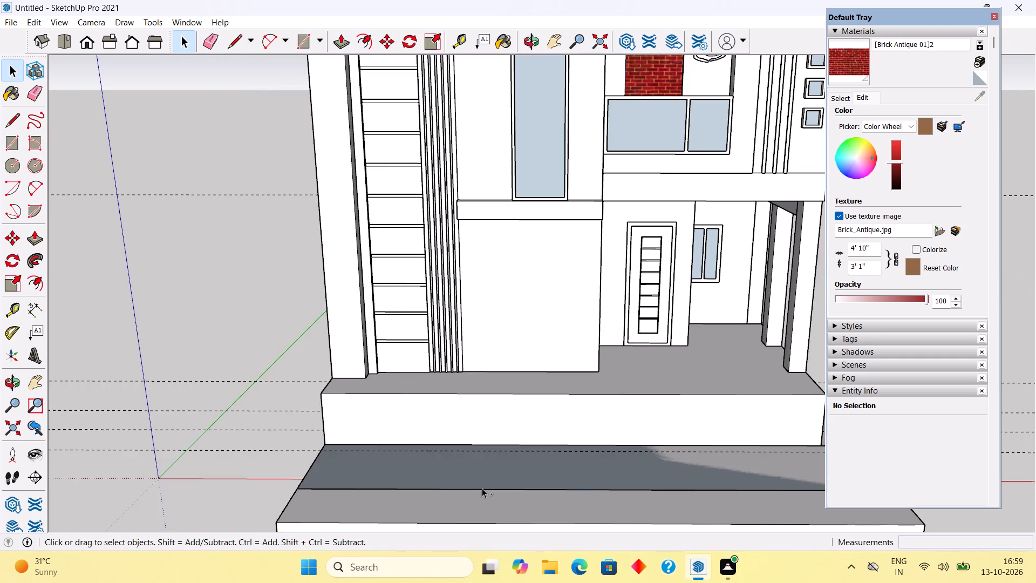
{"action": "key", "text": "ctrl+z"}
Delete the guide line on the base slab 9" out from the plinth's front.
{"action": "middle_click_drag", "start_coordinate": [483, 451], "coordinate": [474, 485]}
{"action": "scroll", "coordinate": [474, 486], "scroll_direction": "down", "scroll_amount": 2}
{"action": "scroll", "coordinate": [487, 470], "scroll_direction": "up", "scroll_amount": 5}
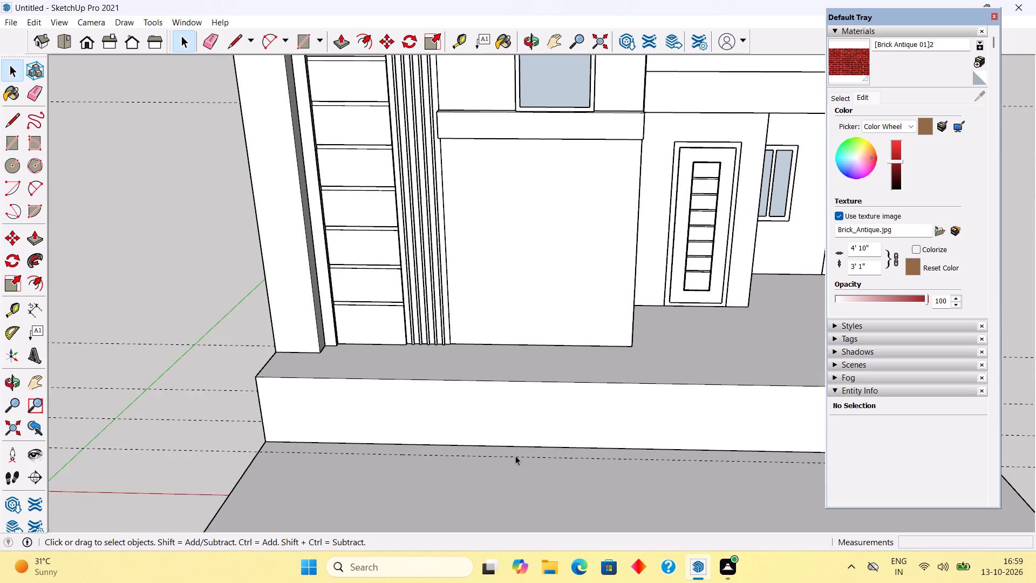
{"action": "middle_click", "coordinate": [515, 456]}
{"action": "scroll", "coordinate": [526, 322], "scroll_direction": "down", "scroll_amount": 6}
{"action": "middle_click_drag", "start_coordinate": [525, 380], "coordinate": [524, 381]}
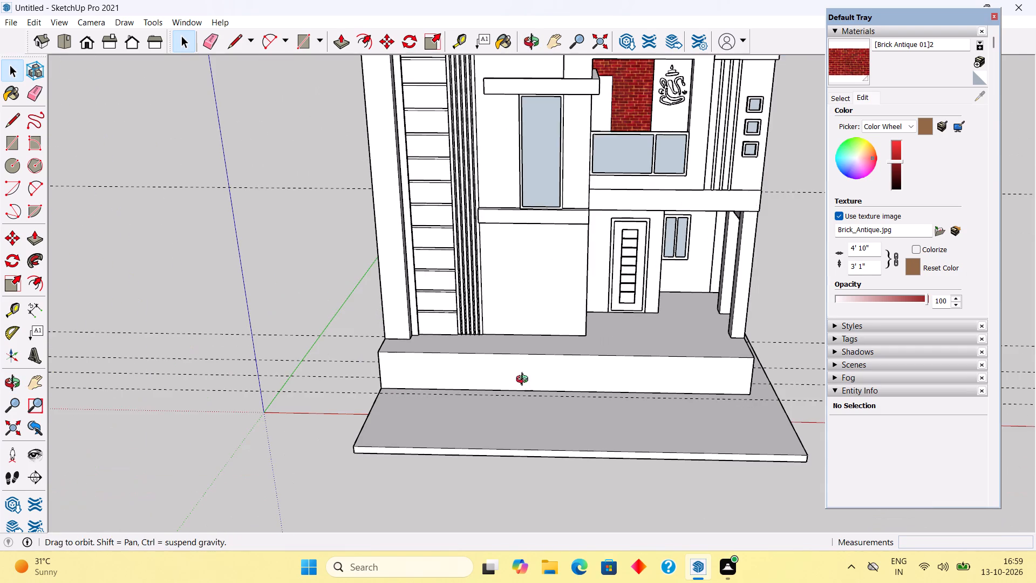
{"action": "middle_click_drag", "start_coordinate": [524, 381], "coordinate": [516, 446]}
{"action": "scroll", "coordinate": [516, 483], "scroll_direction": "up", "scroll_amount": 8}
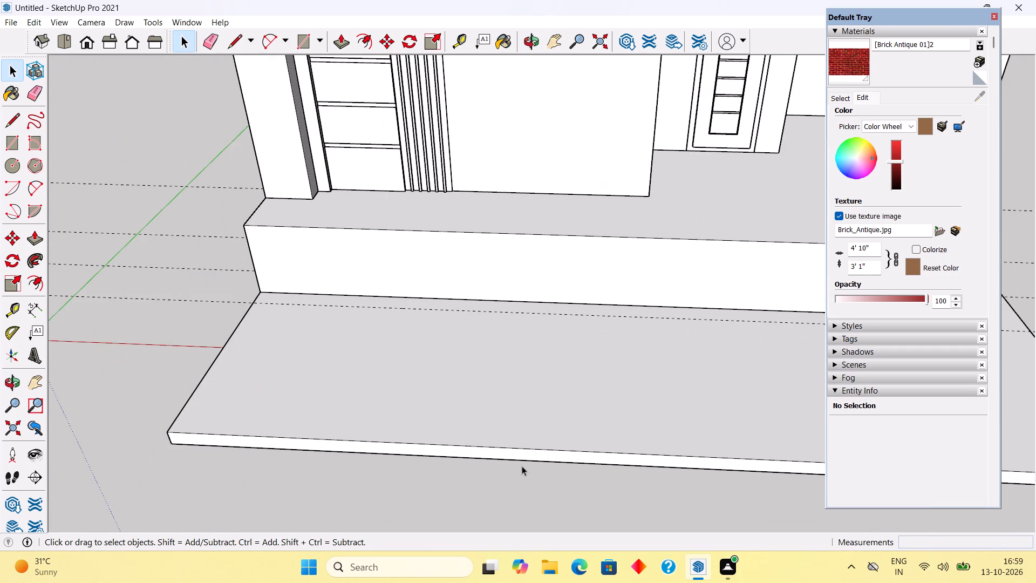
{"action": "key", "text": "t"}
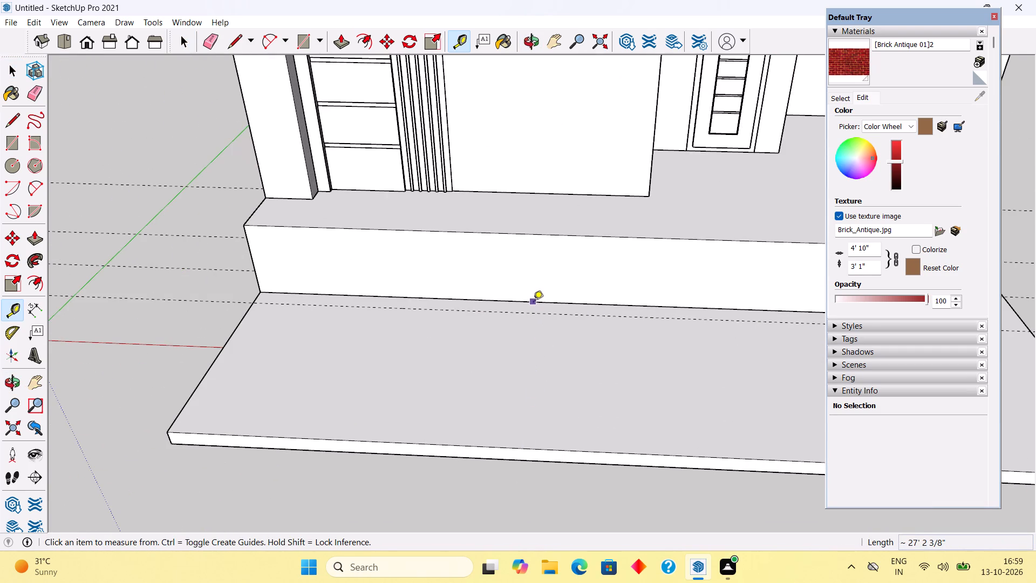
{"action": "key", "text": "space"}
{"action": "left_click", "coordinate": [505, 313]}
{"action": "key", "text": "Delete"}
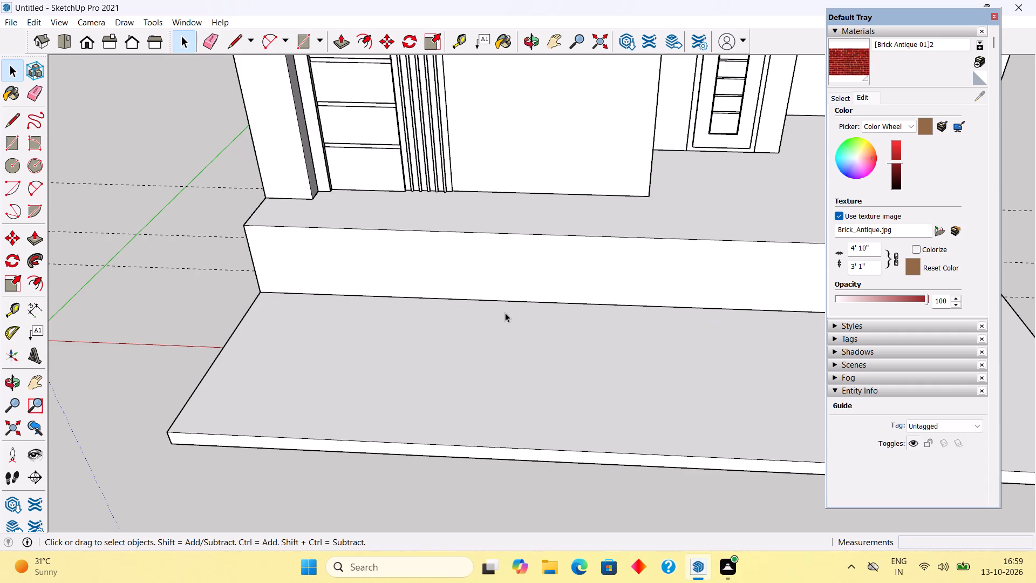
Place a guide line on the base slab 2' out from the plinth's front bottom edge.
{"action": "key", "text": "t"}
{"action": "left_click", "coordinate": [518, 301]}
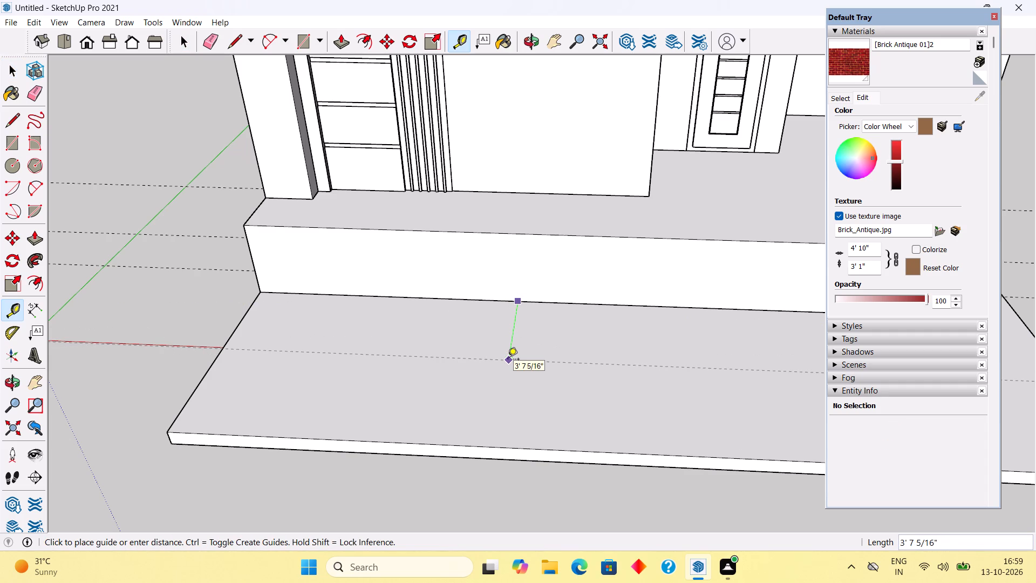
{"action": "type", "text": "2'"}
{"action": "key", "text": "Return"}
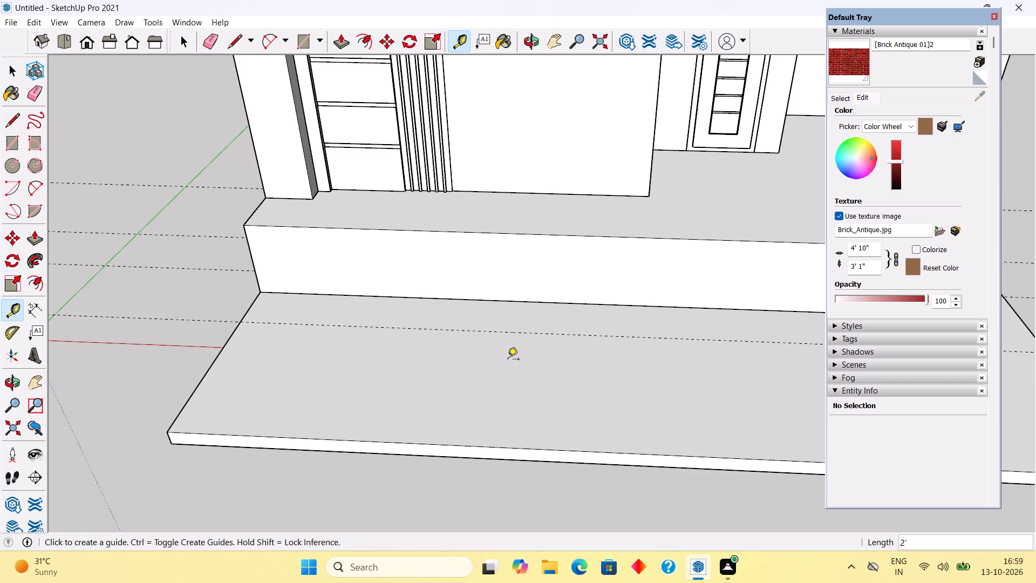
{"action": "key", "text": "space"}
Draw a rectangle about 29' 1 1/2" by 2' from the plinth's front bottom corner to the guide at the slab's opposite edge.
{"action": "type", "text": "r"}
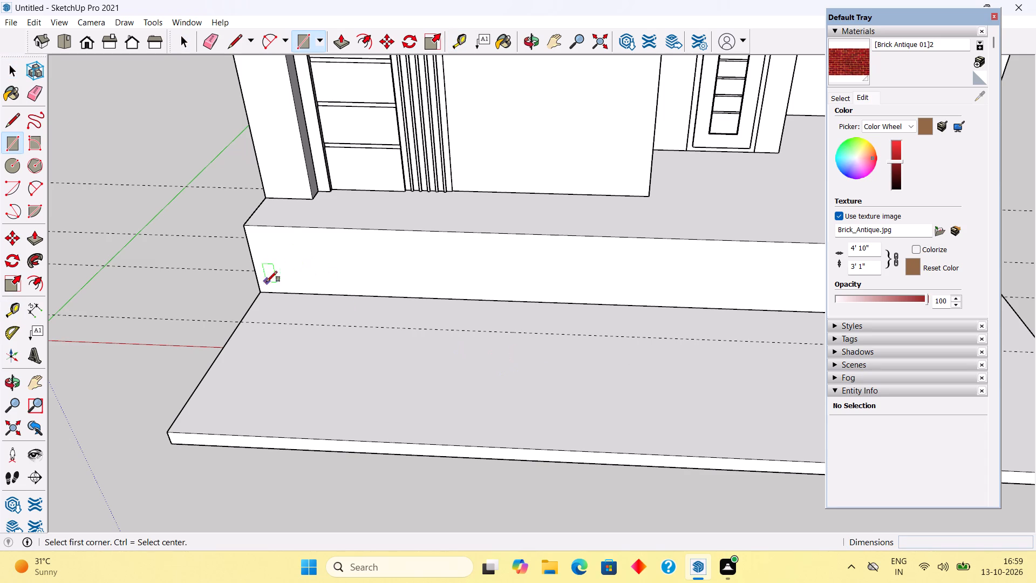
{"action": "left_click", "coordinate": [260, 293]}
{"action": "scroll", "coordinate": [361, 327], "scroll_direction": "down", "scroll_amount": 8}
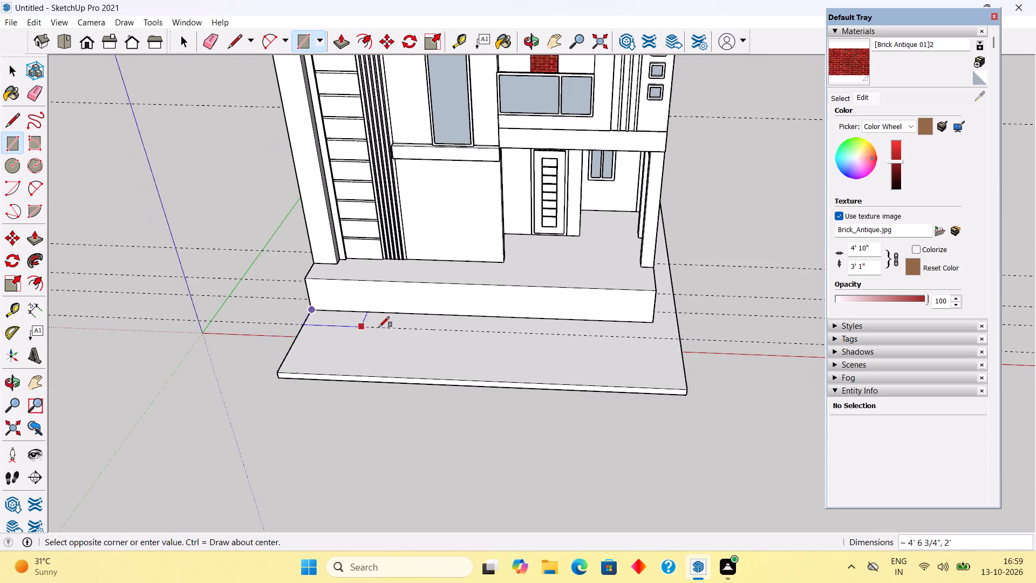
{"action": "scroll", "coordinate": [669, 334], "scroll_direction": "up", "scroll_amount": 4}
{"action": "left_click", "coordinate": [687, 344]}
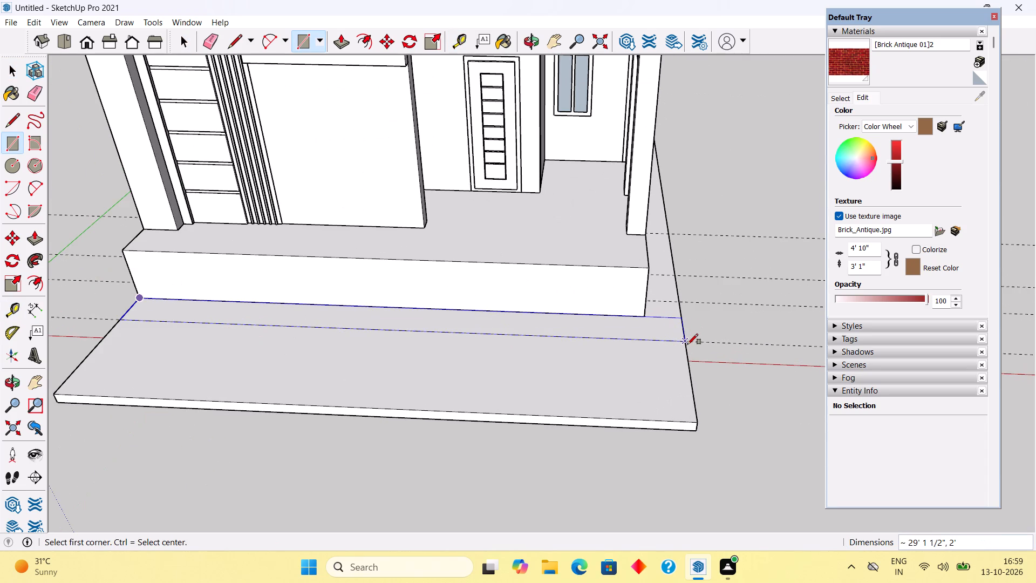
Pull the 2' deep rectangle up 1' to form a step in front of the plinth.
{"action": "key", "text": "p"}
{"action": "left_click", "coordinate": [675, 326]}
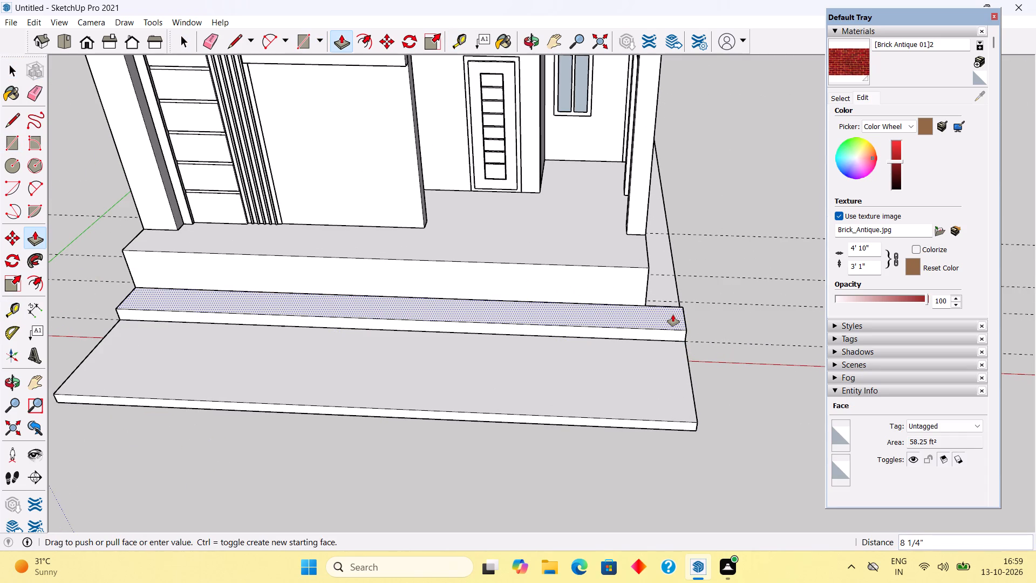
{"action": "type", "text": "1'"}
{"action": "key", "text": "Return"}
{"action": "key", "text": "space"}
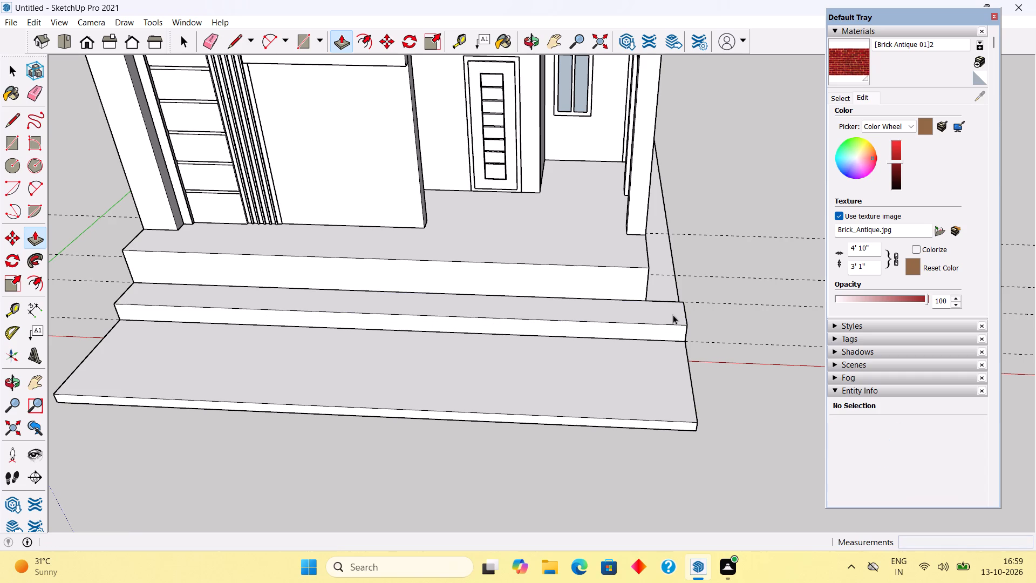
Select all connected geometry of the new front step and make it a group.
{"action": "triple_click", "coordinate": [673, 315]}
{"action": "right_click", "coordinate": [673, 315]}
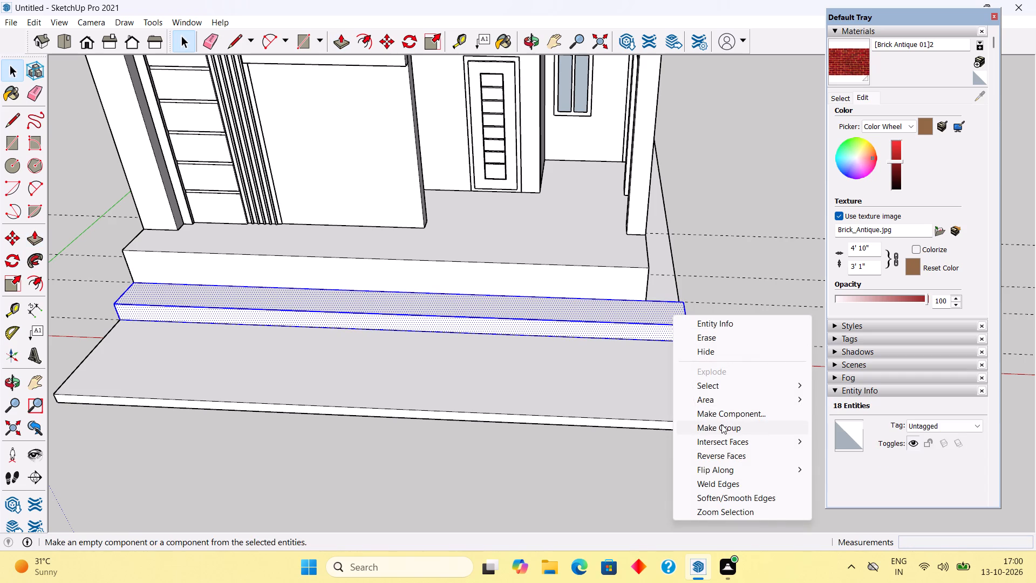
{"action": "left_click", "coordinate": [721, 424]}
{"action": "left_click", "coordinate": [717, 221]}
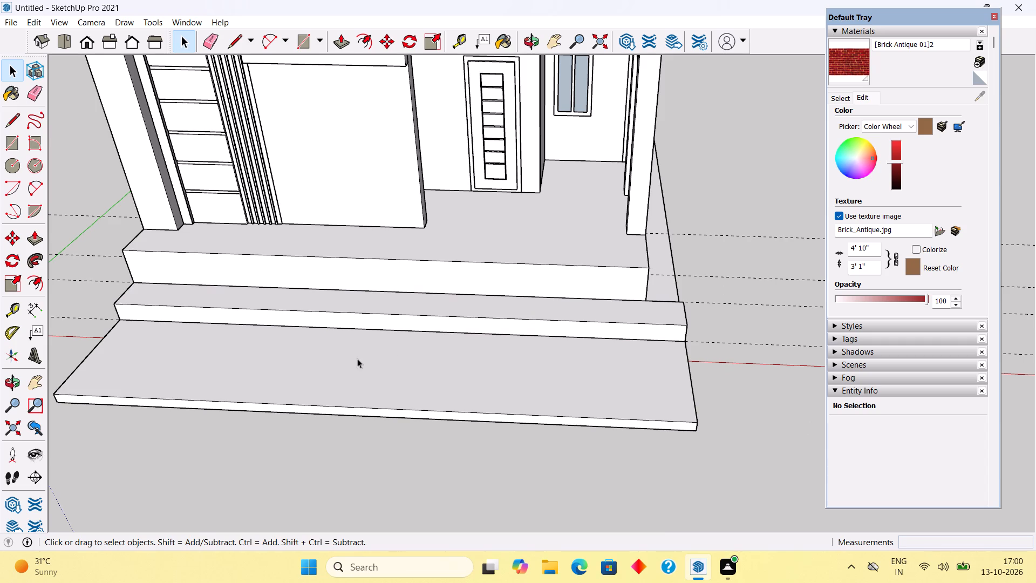
Examine how the end of the new step meets the plinth corner and the base slab.
{"action": "middle_click_drag", "start_coordinate": [418, 349], "coordinate": [485, 334]}
{"action": "scroll", "coordinate": [485, 334], "scroll_direction": "down", "scroll_amount": 5}
{"action": "scroll", "coordinate": [265, 382], "scroll_direction": "up", "scroll_amount": 6}
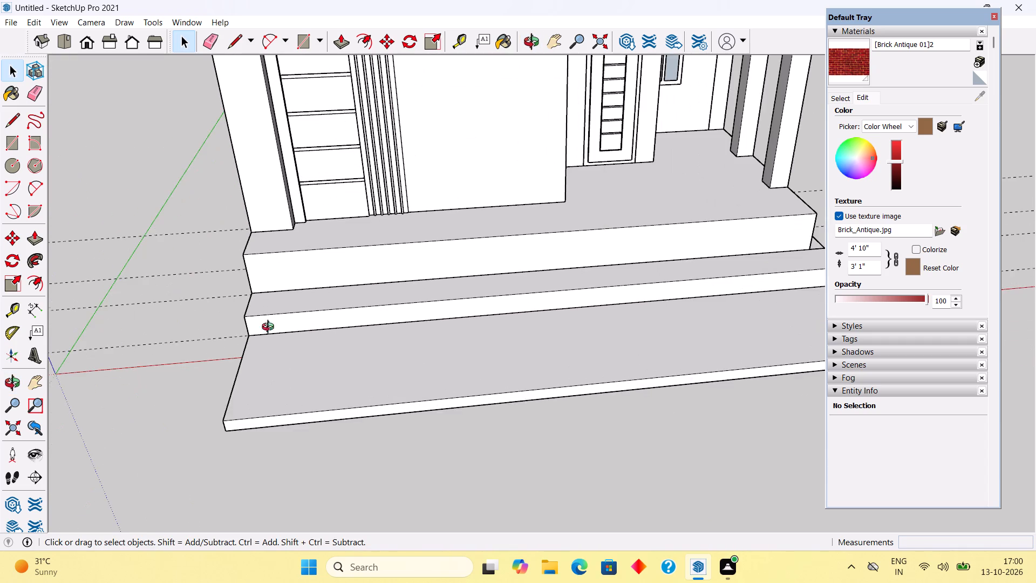
{"action": "middle_click_drag", "start_coordinate": [264, 329], "coordinate": [396, 284]}
{"action": "scroll", "coordinate": [315, 344], "scroll_direction": "up", "scroll_amount": 6}
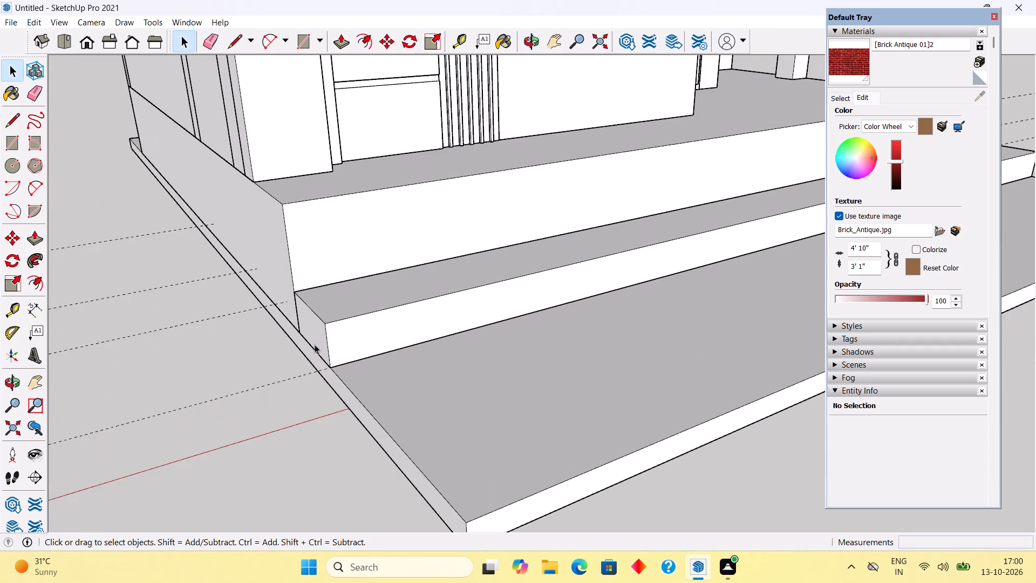
{"action": "middle_click_drag", "start_coordinate": [322, 340], "coordinate": [384, 351]}
{"action": "scroll", "coordinate": [384, 351], "scroll_direction": "down", "scroll_amount": 3}
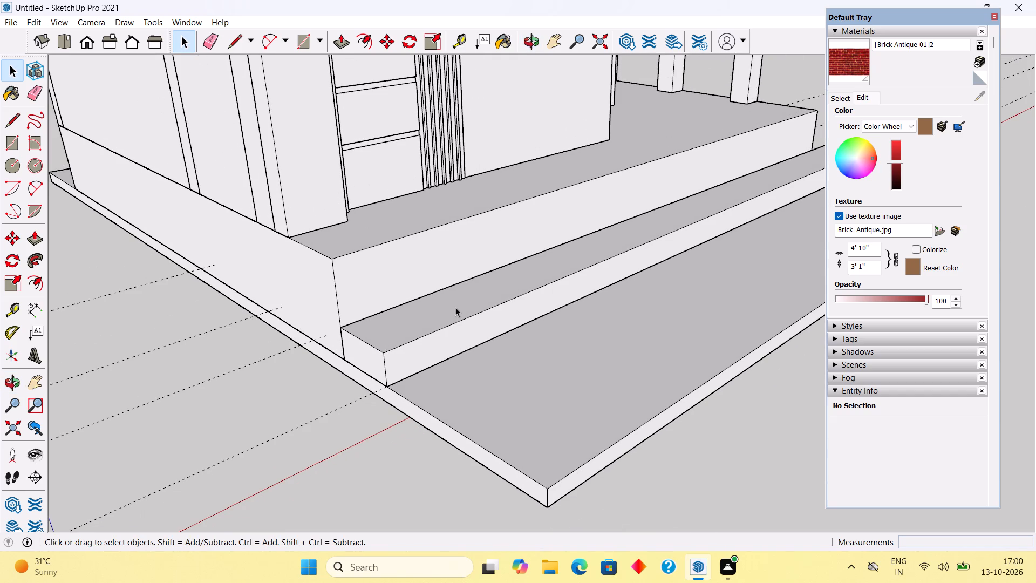
{"action": "middle_click_drag", "start_coordinate": [455, 308], "coordinate": [423, 322]}
{"action": "middle_click_drag", "start_coordinate": [411, 321], "coordinate": [346, 340]}
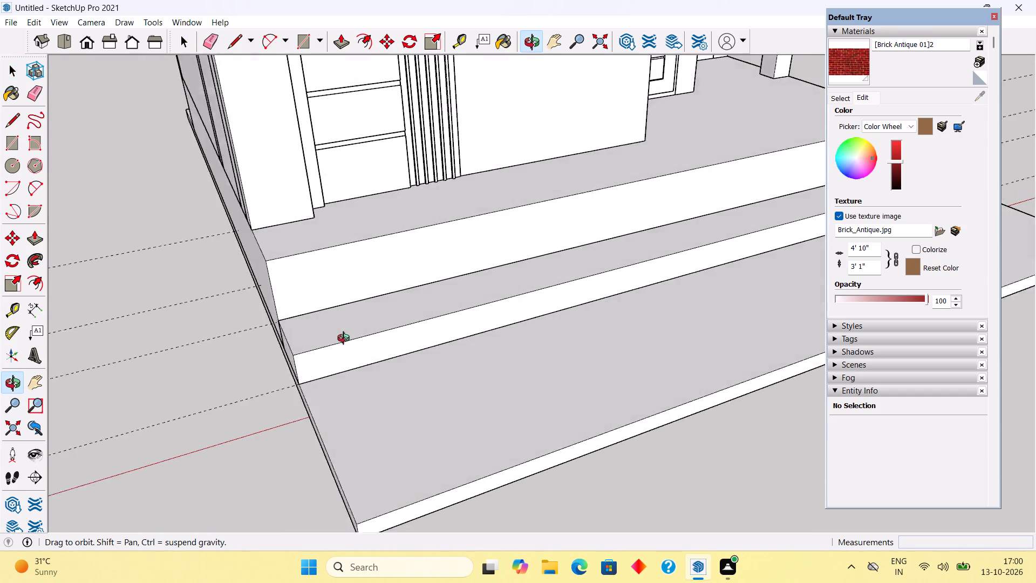
{"action": "middle_click_drag", "start_coordinate": [346, 340], "coordinate": [319, 358]}
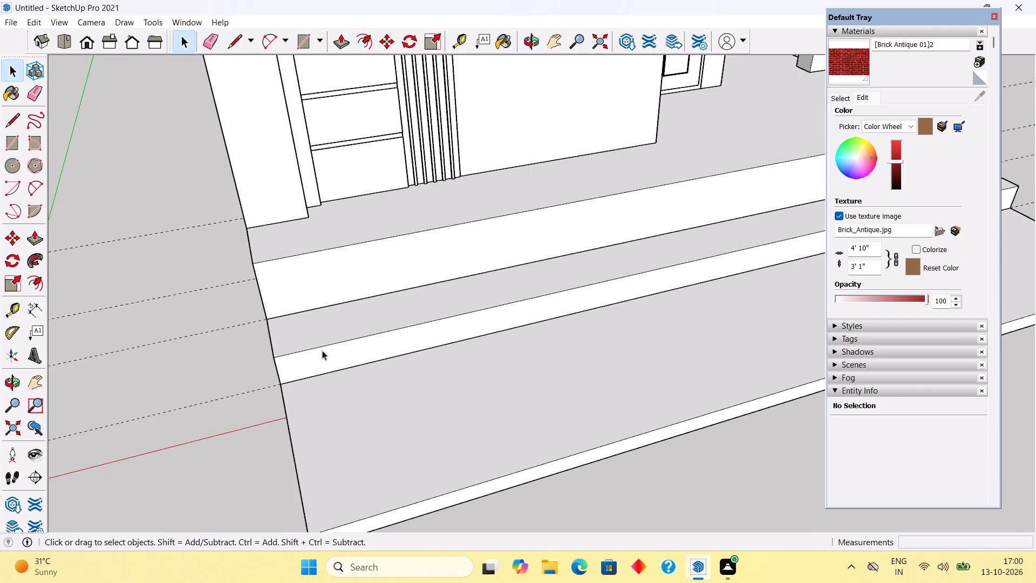
Place a guide on the front step's top, offset 9" from the plinth's bottom edge.
{"action": "middle_click_drag", "start_coordinate": [407, 313], "coordinate": [335, 401]}
{"action": "key", "text": "t"}
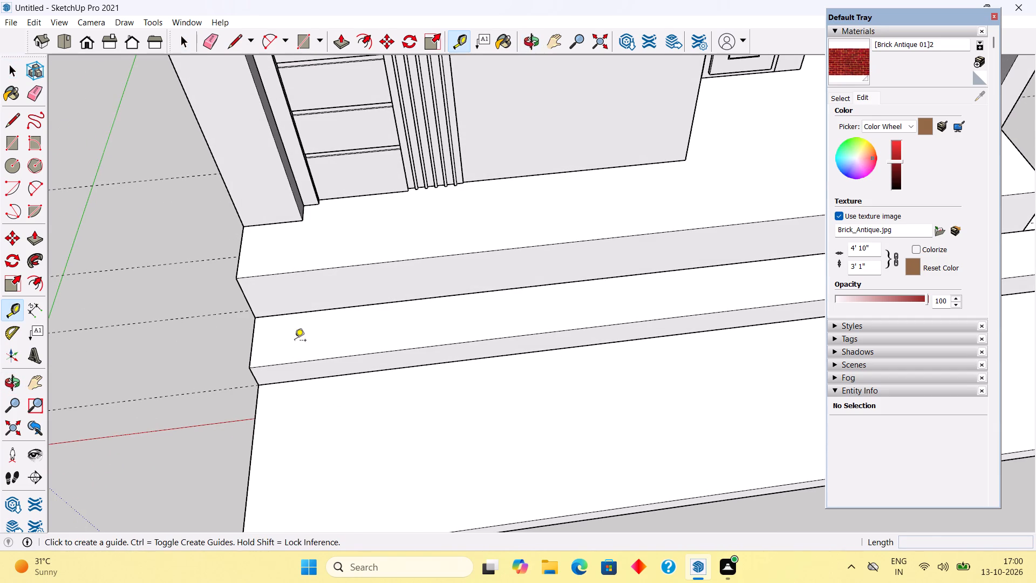
{"action": "scroll", "coordinate": [261, 335], "scroll_direction": "up", "scroll_amount": 1}
{"action": "left_click", "coordinate": [280, 314]}
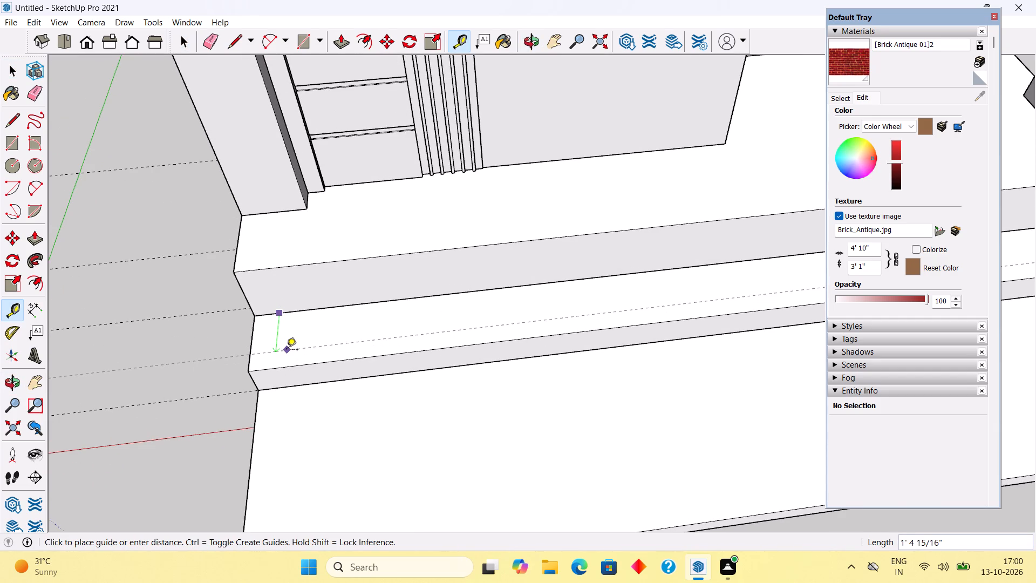
{"action": "type", "text": "9\""}
{"action": "key", "text": "Return"}
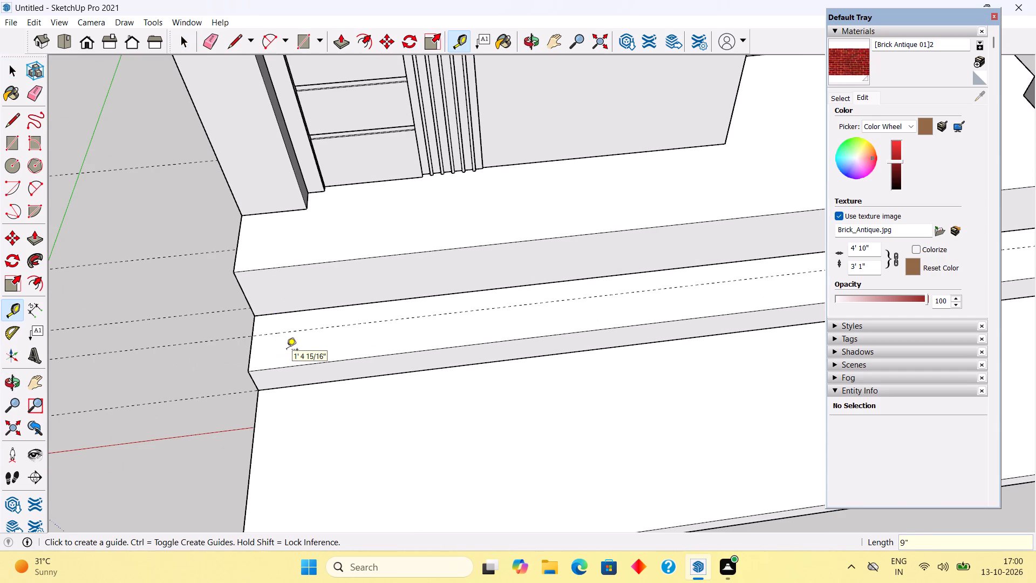
{"action": "key", "text": "space"}
Draw a 1' by 9" rectangle on the front step, starting at its end corner against the plinth.
{"action": "key", "text": "r"}
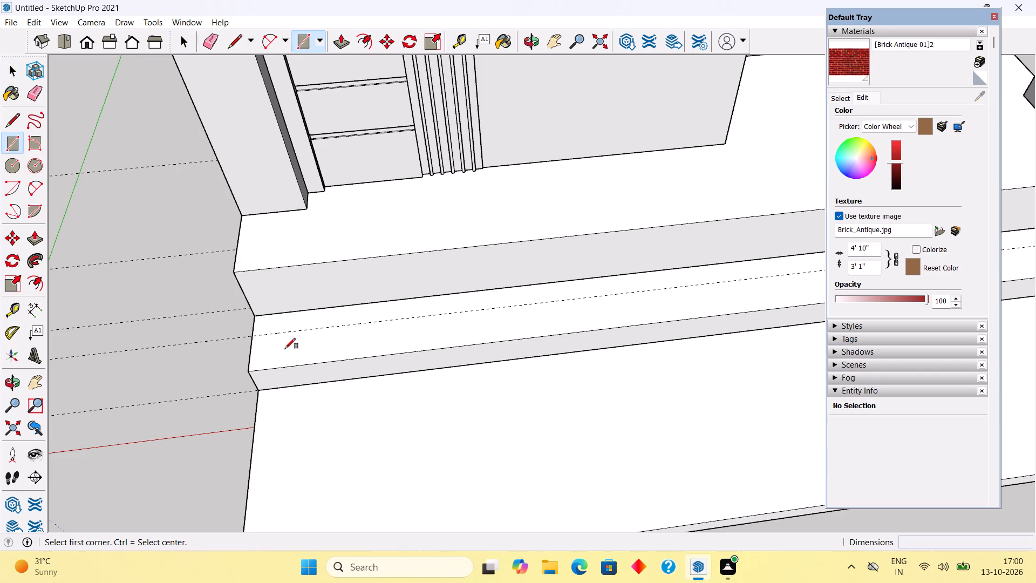
{"action": "scroll", "coordinate": [253, 316], "scroll_direction": "up", "scroll_amount": 3}
{"action": "left_click", "coordinate": [255, 315]}
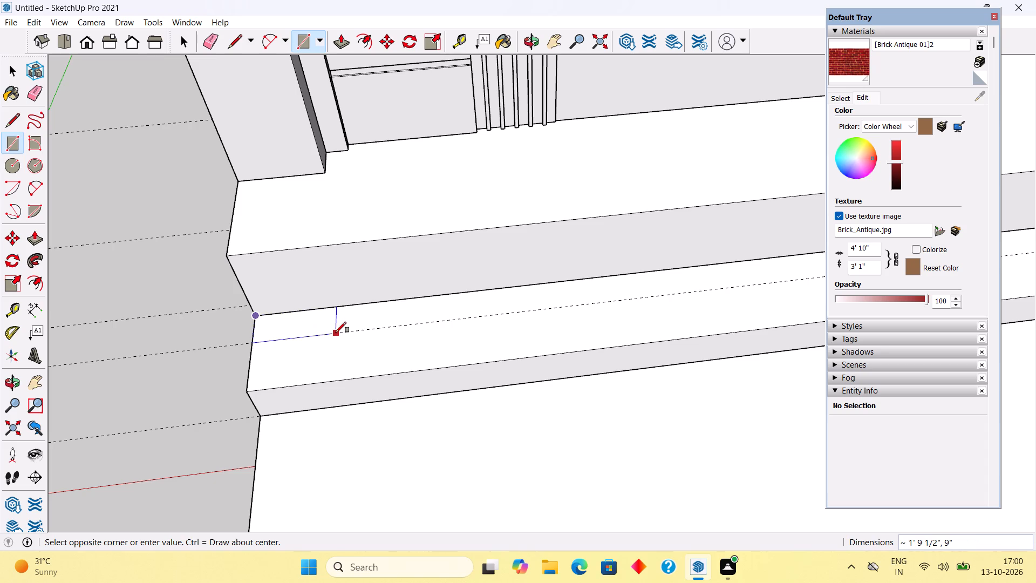
{"action": "type", "text": "1',"}
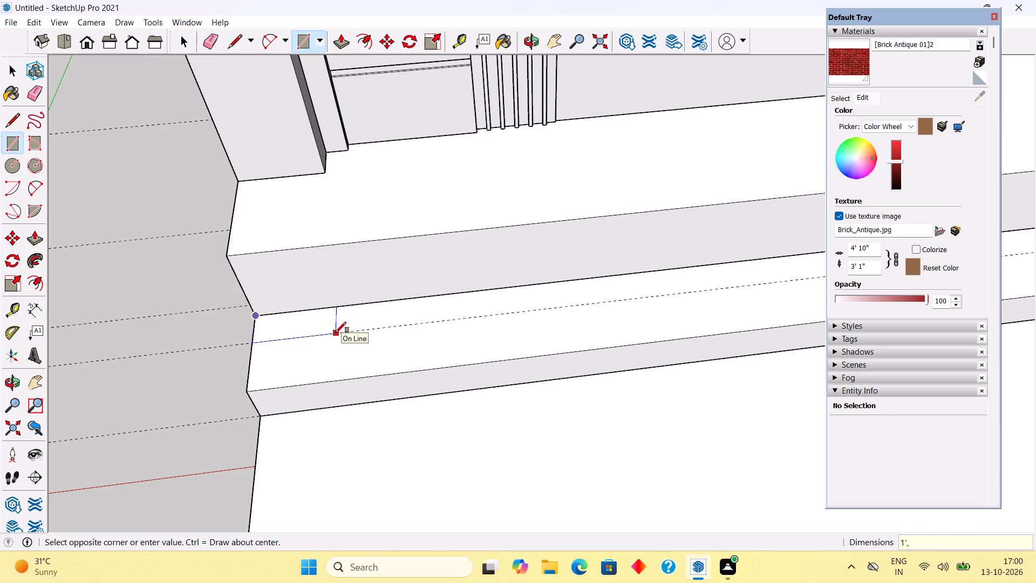
{"action": "type", "text": "9\""}
{"action": "key", "text": "Return"}
{"action": "key", "text": "space"}
Pull the 1' by 9" rectangle up 5' to form a pillar at the end of the step.
{"action": "key", "text": "p"}
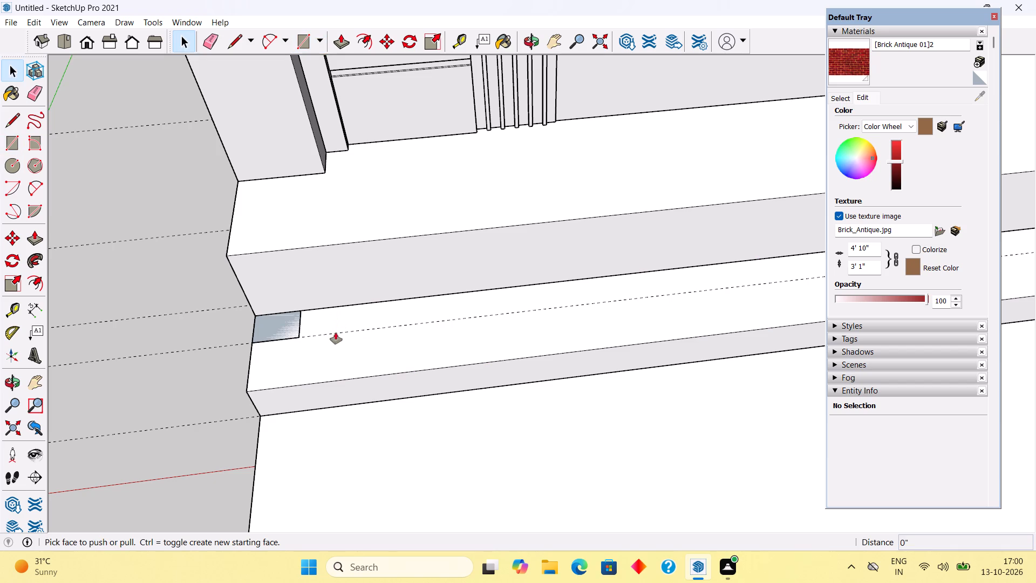
{"action": "left_click", "coordinate": [283, 329]}
{"action": "scroll", "coordinate": [283, 299], "scroll_direction": "down", "scroll_amount": 9}
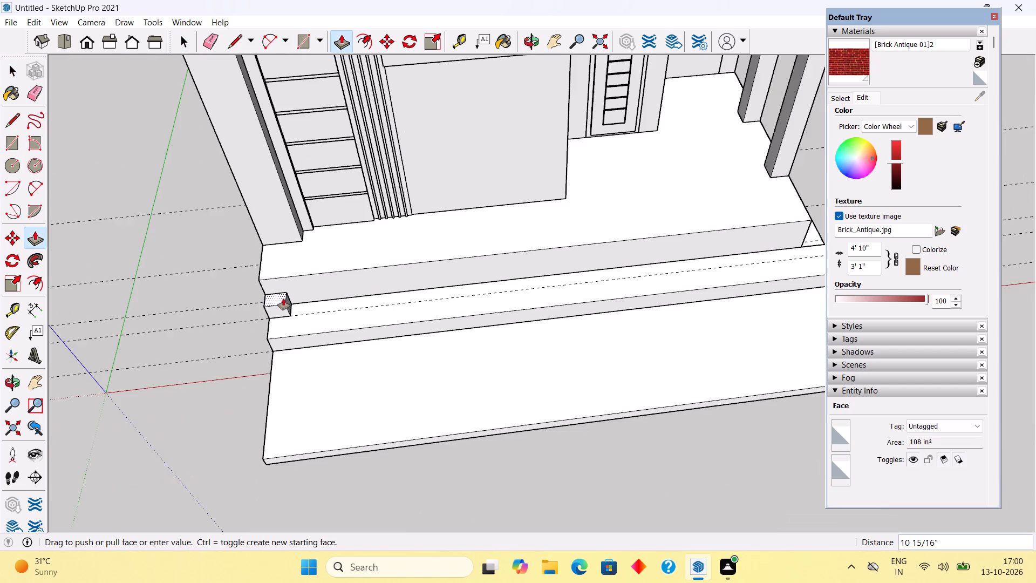
{"action": "scroll", "coordinate": [283, 299], "scroll_direction": "down", "scroll_amount": 4}
{"action": "middle_click_drag", "start_coordinate": [281, 290], "coordinate": [285, 261]}
{"action": "scroll", "coordinate": [281, 288], "scroll_direction": "down", "scroll_amount": 1}
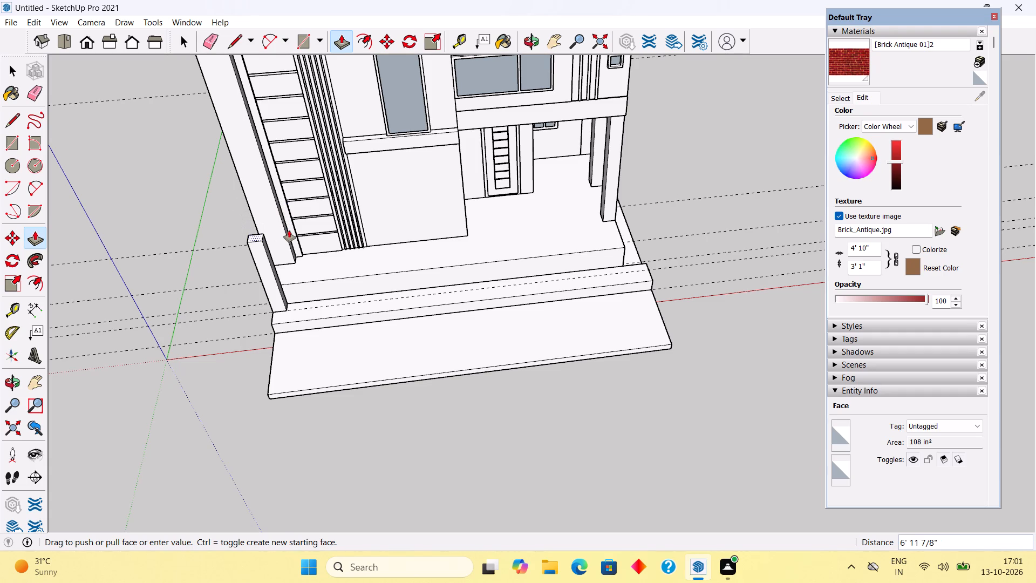
{"action": "scroll", "coordinate": [289, 231], "scroll_direction": "down", "scroll_amount": 5}
{"action": "middle_click_drag", "start_coordinate": [289, 231], "coordinate": [316, 142]}
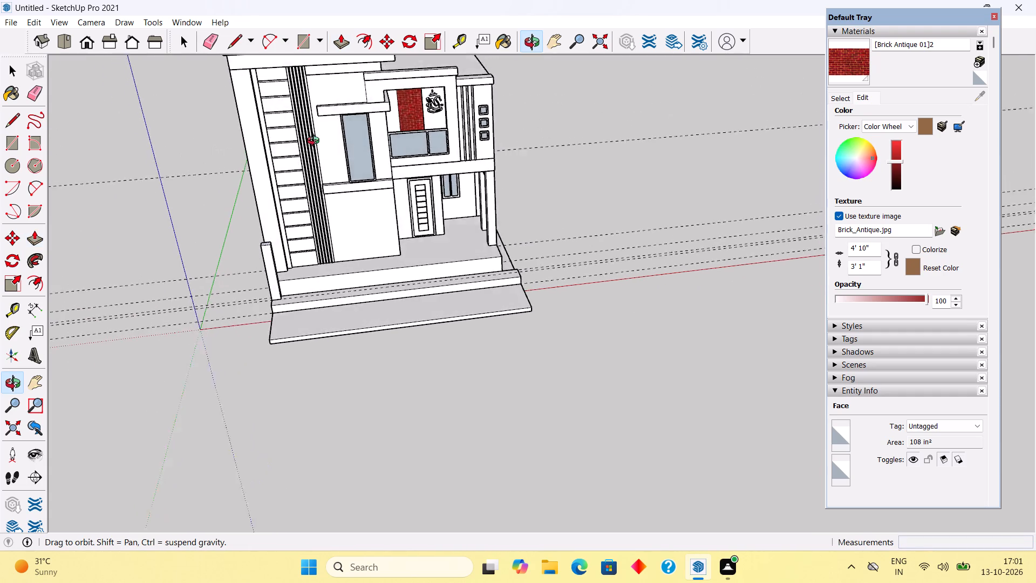
{"action": "middle_click_drag", "start_coordinate": [316, 142], "coordinate": [326, 104]}
{"action": "middle_click_drag", "start_coordinate": [283, 266], "coordinate": [325, 208]}
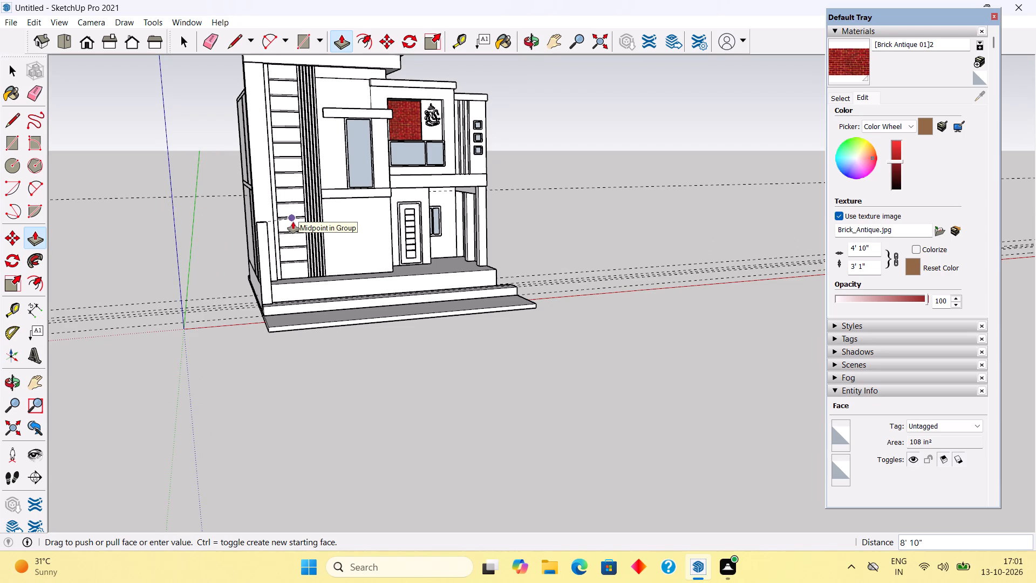
{"action": "type", "text": "5'"}
{"action": "key", "text": "Return"}
{"action": "key", "text": "space"}
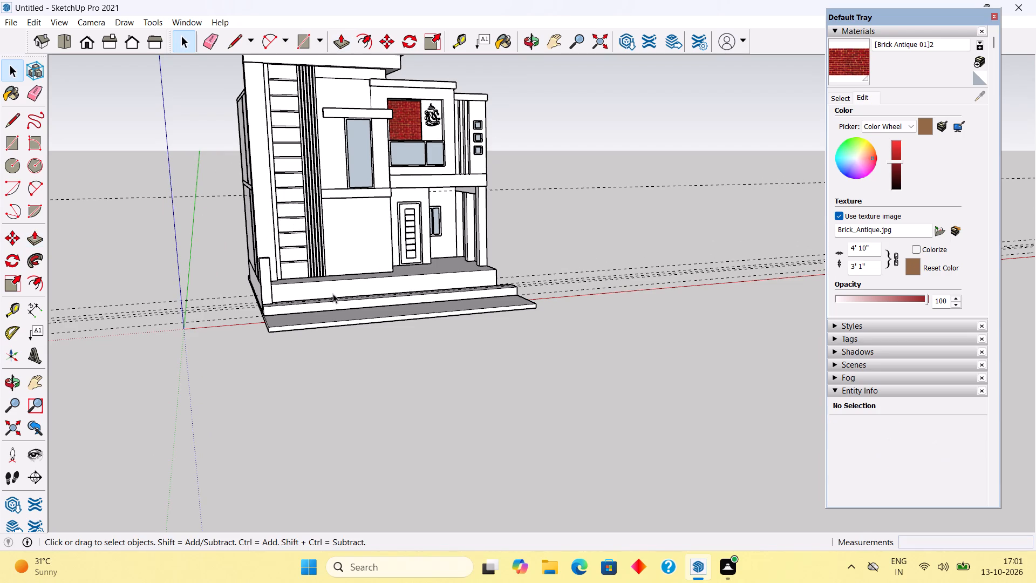
Raise the top face of the new pillar by another 1'.
{"action": "middle_click_drag", "start_coordinate": [263, 229], "coordinate": [253, 318]}
{"action": "scroll", "coordinate": [265, 301], "scroll_direction": "up", "scroll_amount": 13}
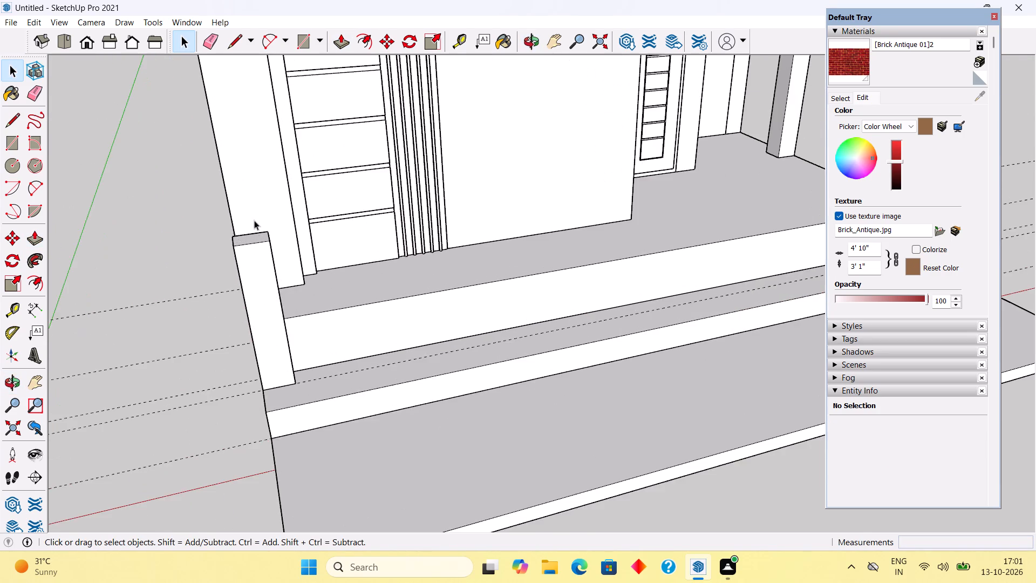
{"action": "middle_click_drag", "start_coordinate": [248, 273], "coordinate": [249, 302]}
{"action": "scroll", "coordinate": [253, 269], "scroll_direction": "up", "scroll_amount": 6}
{"action": "left_click", "coordinate": [254, 267]}
{"action": "key", "text": "p"}
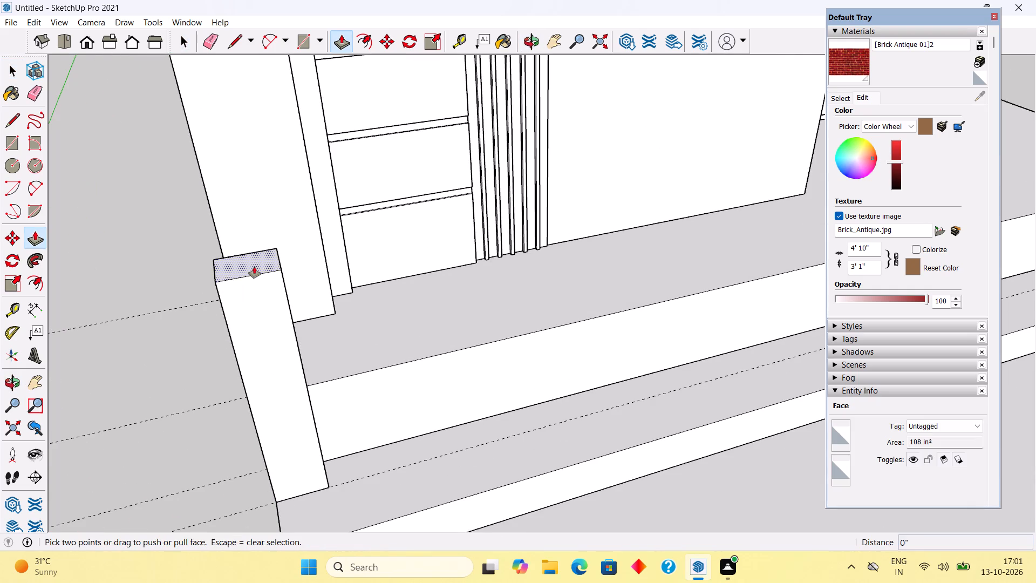
{"action": "left_click", "coordinate": [254, 267]}
{"action": "type", "text": "1'"}
{"action": "key", "text": "Return"}
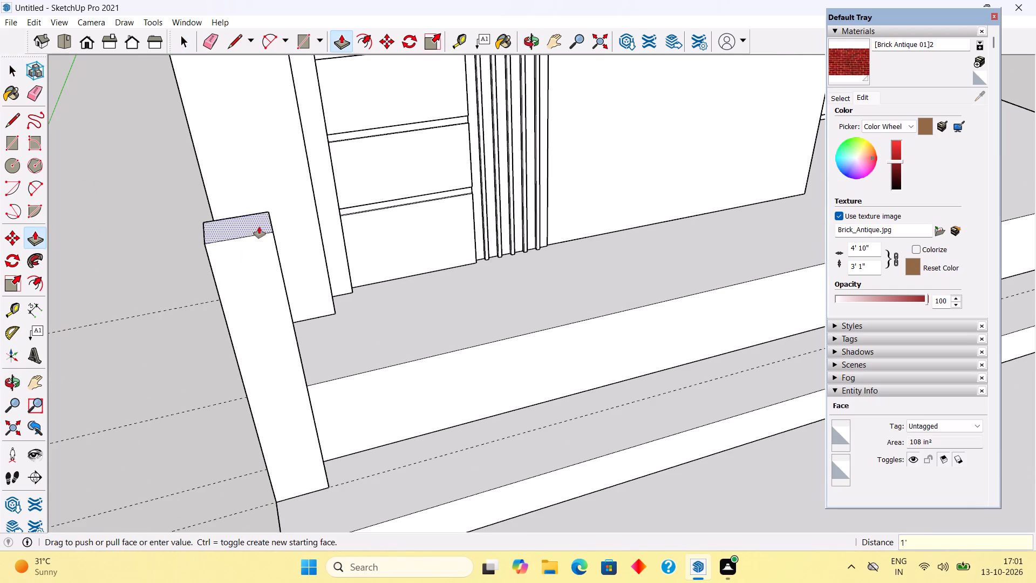
{"action": "key", "text": "space"}
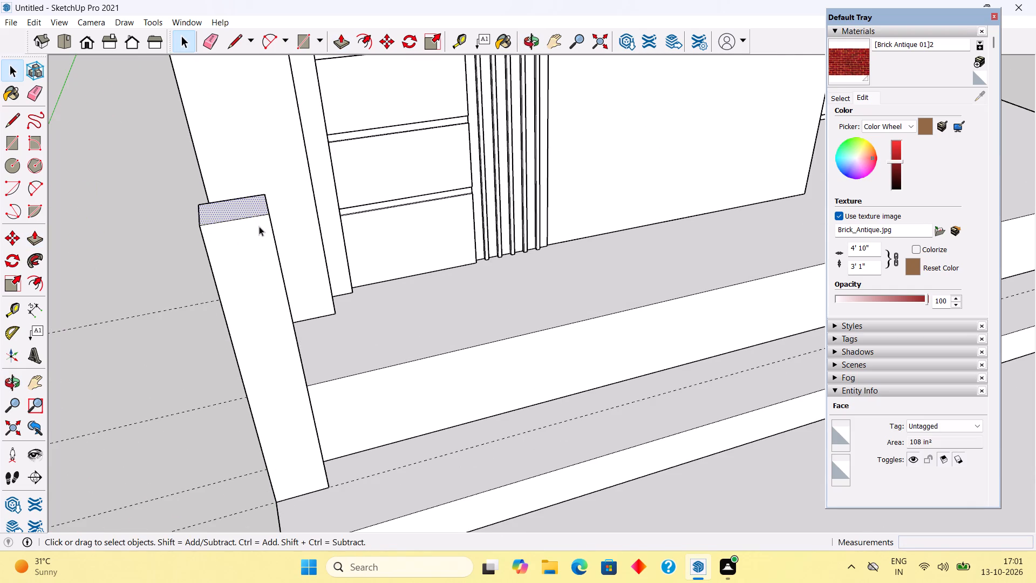
Pull the pillar's front face outward by 3".
{"action": "triple_click", "coordinate": [259, 226]}
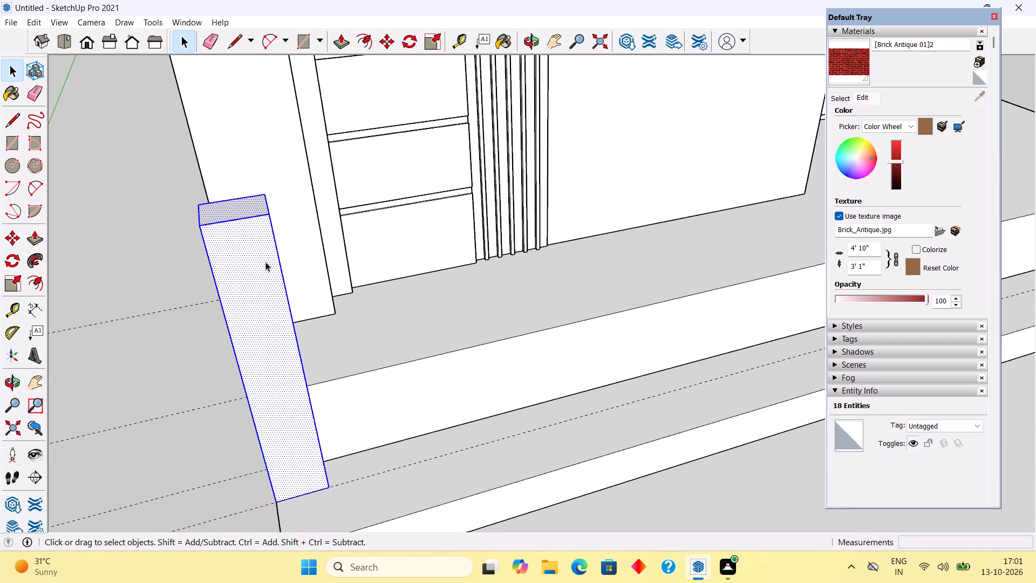
{"action": "key", "text": "p"}
{"action": "left_click", "coordinate": [267, 262]}
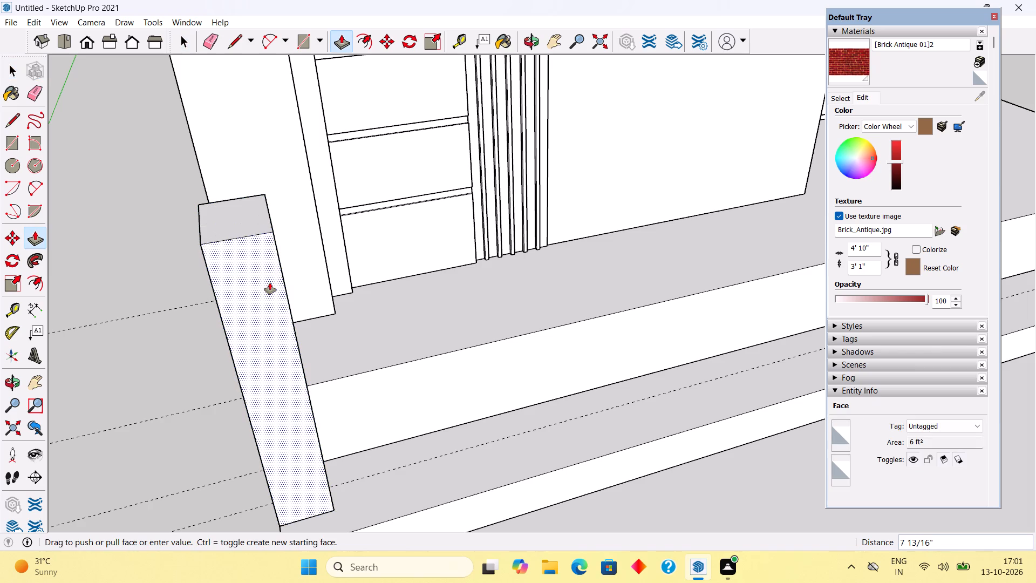
{"action": "type", "text": "3\""}
{"action": "key", "text": "Return"}
{"action": "key", "text": "space"}
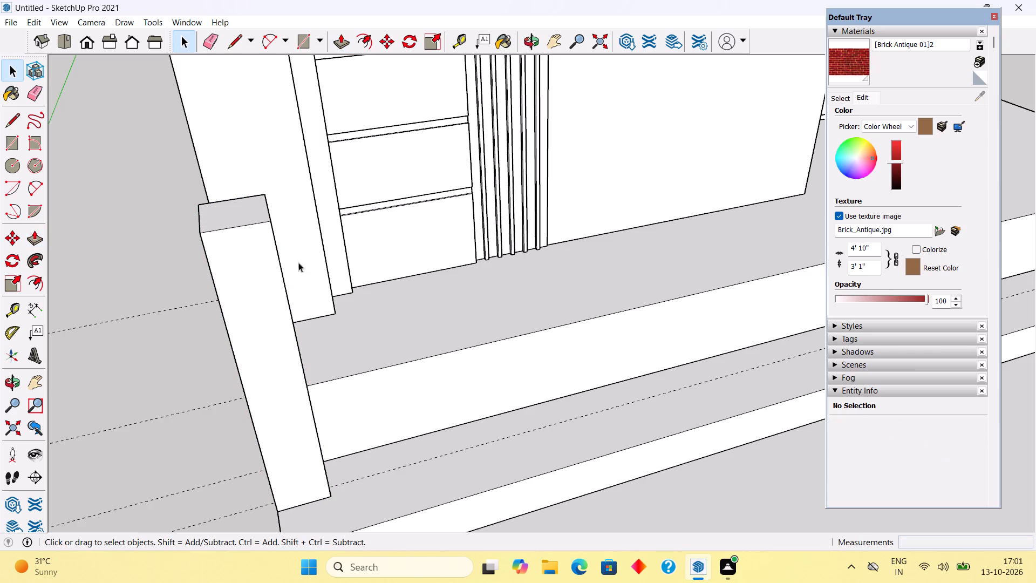
Select all connected geometry of the pillar, make it a group and clear the selection.
{"action": "triple_click", "coordinate": [261, 304]}
{"action": "right_click", "coordinate": [261, 304]}
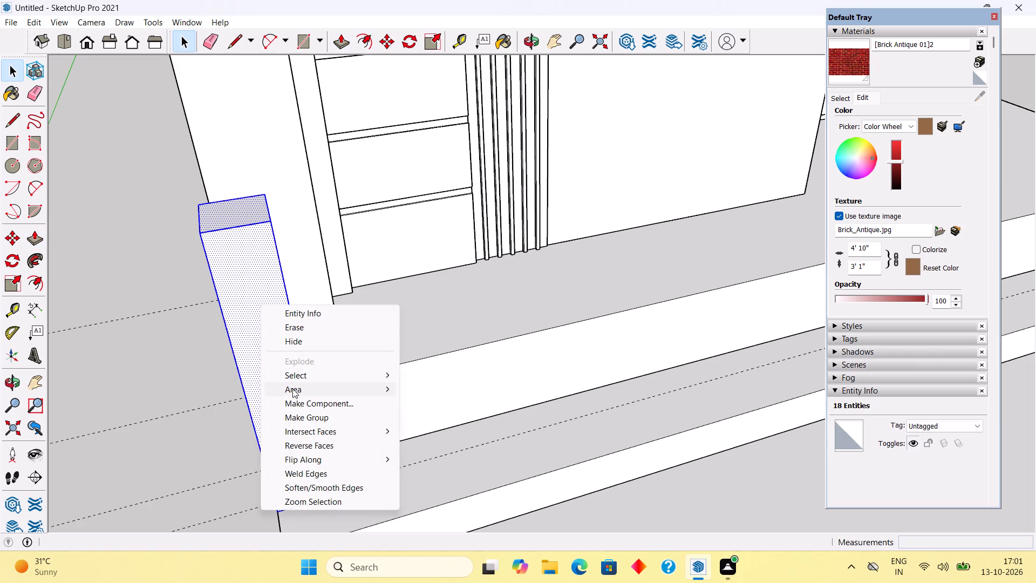
{"action": "left_click", "coordinate": [299, 413]}
{"action": "scroll", "coordinate": [308, 360], "scroll_direction": "down", "scroll_amount": 14}
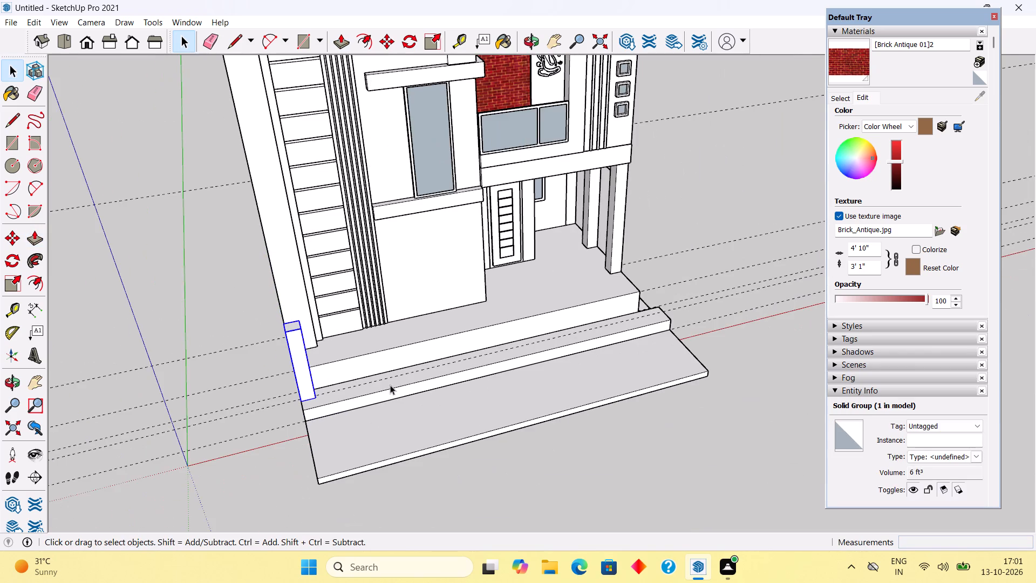
{"action": "middle_click_drag", "start_coordinate": [390, 385], "coordinate": [258, 285]}
{"action": "scroll", "coordinate": [258, 285], "scroll_direction": "down", "scroll_amount": 8}
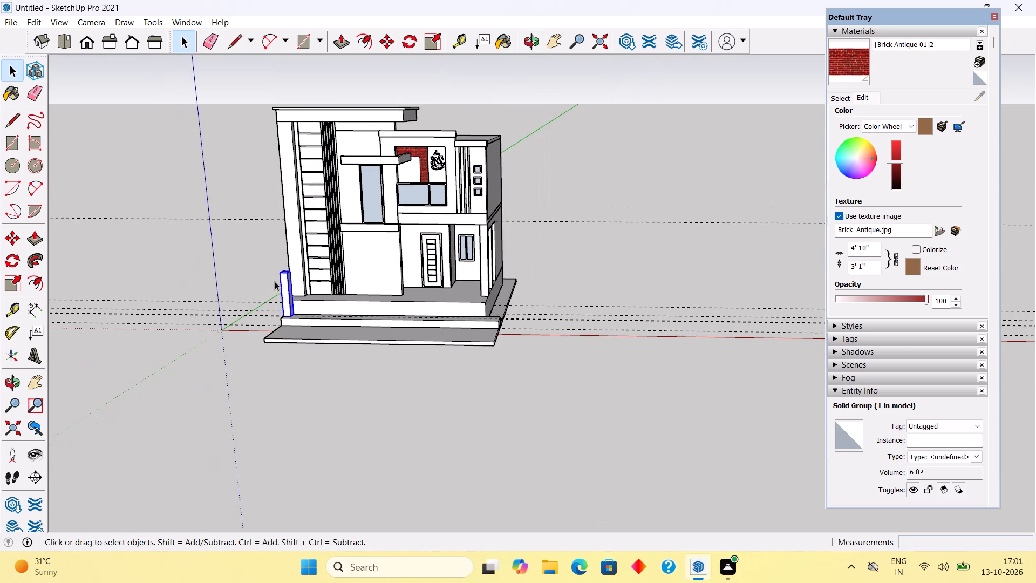
{"action": "left_click", "coordinate": [243, 162]}
Draw a rectangle about 11' long on the step's top, from the pillar's inner corner along the plinth's base.
{"action": "scroll", "coordinate": [314, 269], "scroll_direction": "up", "scroll_amount": 6}
{"action": "middle_click_drag", "start_coordinate": [305, 274], "coordinate": [294, 275]}
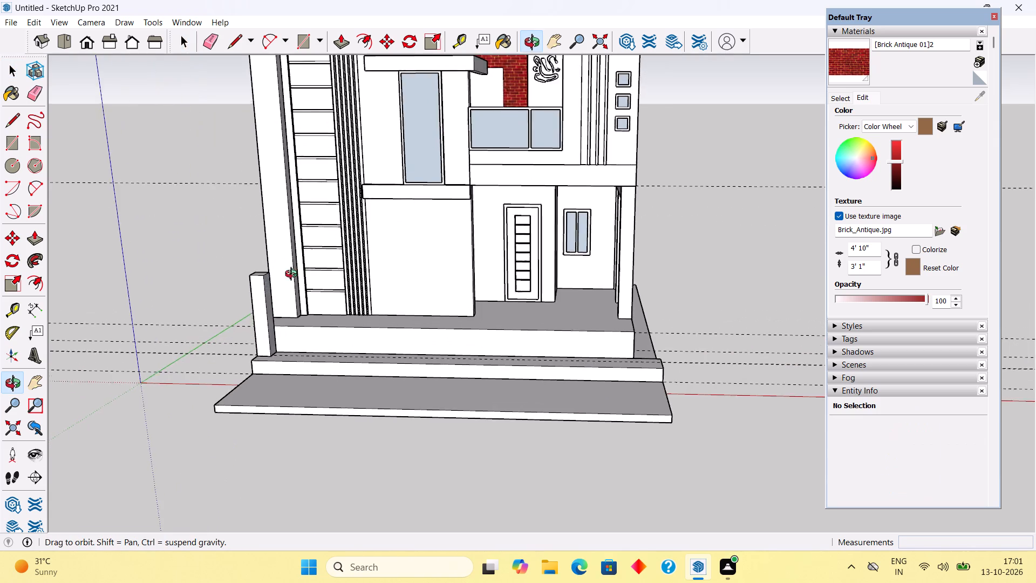
{"action": "middle_click_drag", "start_coordinate": [294, 275], "coordinate": [287, 297]}
{"action": "scroll", "coordinate": [269, 327], "scroll_direction": "up", "scroll_amount": 6}
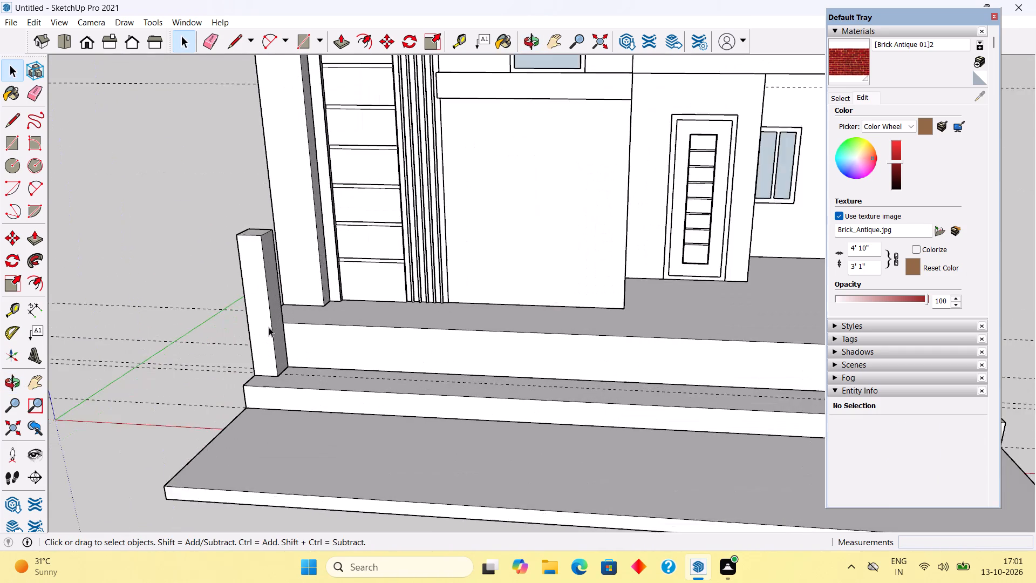
{"action": "scroll", "coordinate": [269, 327], "scroll_direction": "up", "scroll_amount": 4}
{"action": "middle_click_drag", "start_coordinate": [281, 315], "coordinate": [227, 328]}
{"action": "scroll", "coordinate": [261, 318], "scroll_direction": "up", "scroll_amount": 6}
{"action": "middle_click_drag", "start_coordinate": [264, 318], "coordinate": [223, 294]}
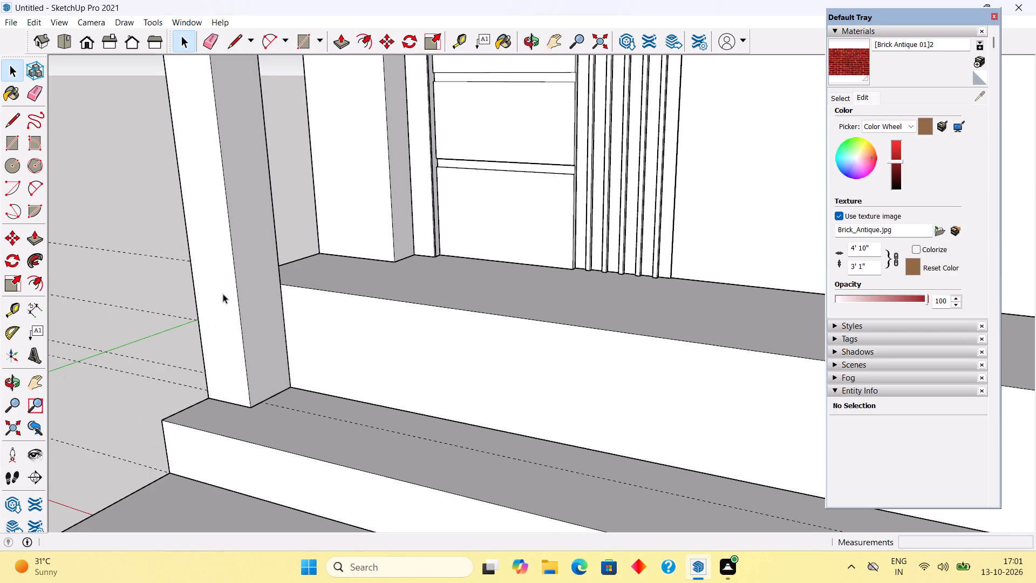
{"action": "key", "text": "r"}
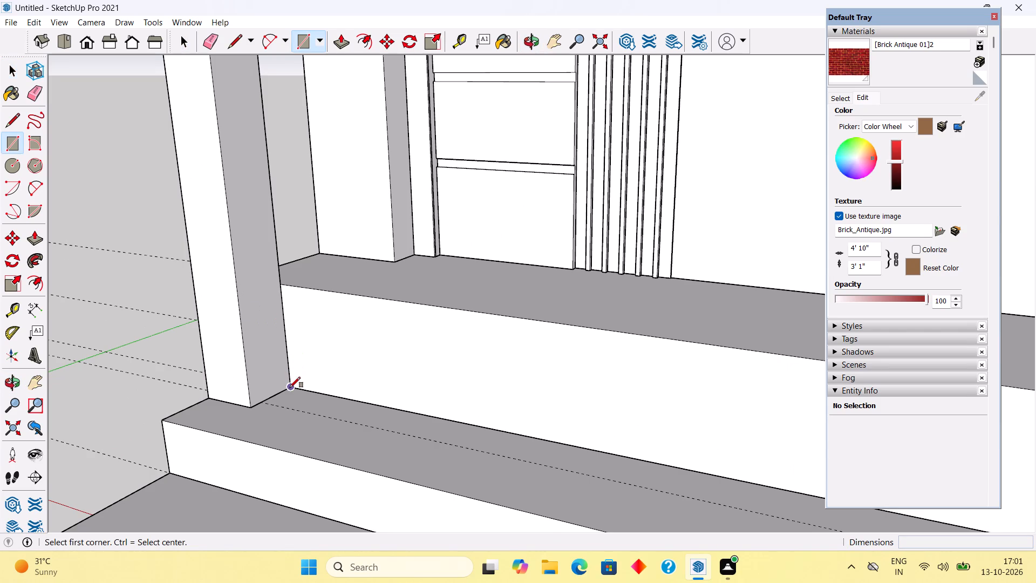
{"action": "left_click", "coordinate": [290, 388]}
{"action": "scroll", "coordinate": [227, 412], "scroll_direction": "down", "scroll_amount": 10}
{"action": "scroll", "coordinate": [323, 449], "scroll_direction": "up", "scroll_amount": 5}
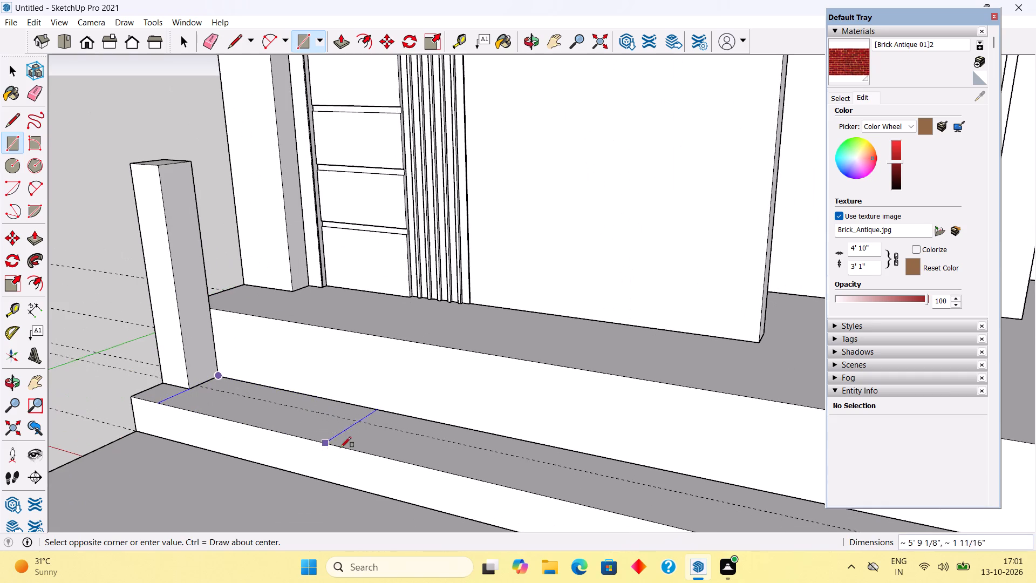
{"action": "scroll", "coordinate": [371, 442], "scroll_direction": "up", "scroll_amount": 4}
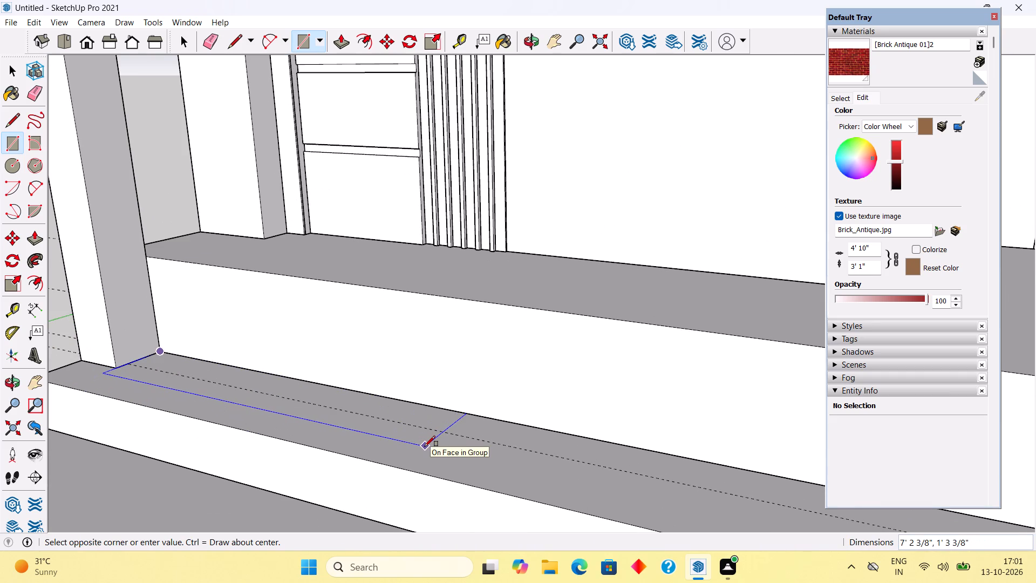
{"action": "scroll", "coordinate": [425, 446], "scroll_direction": "down", "scroll_amount": 7}
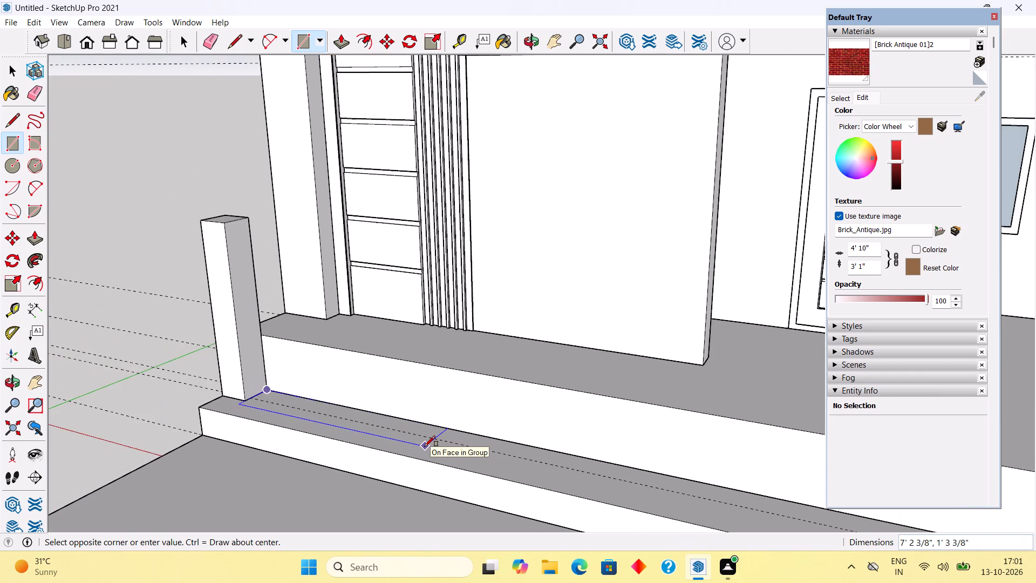
{"action": "scroll", "coordinate": [425, 446], "scroll_direction": "down", "scroll_amount": 3}
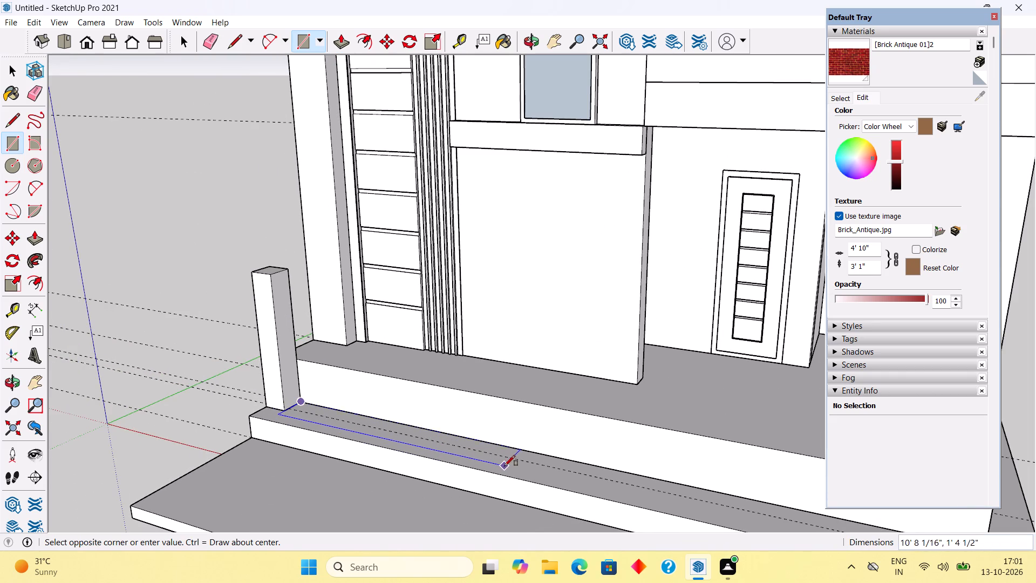
{"action": "left_click", "coordinate": [514, 469]}
Pull the long rectangle beside the pillar up 1.3' to form a low block against the plinth.
{"action": "key", "text": "p"}
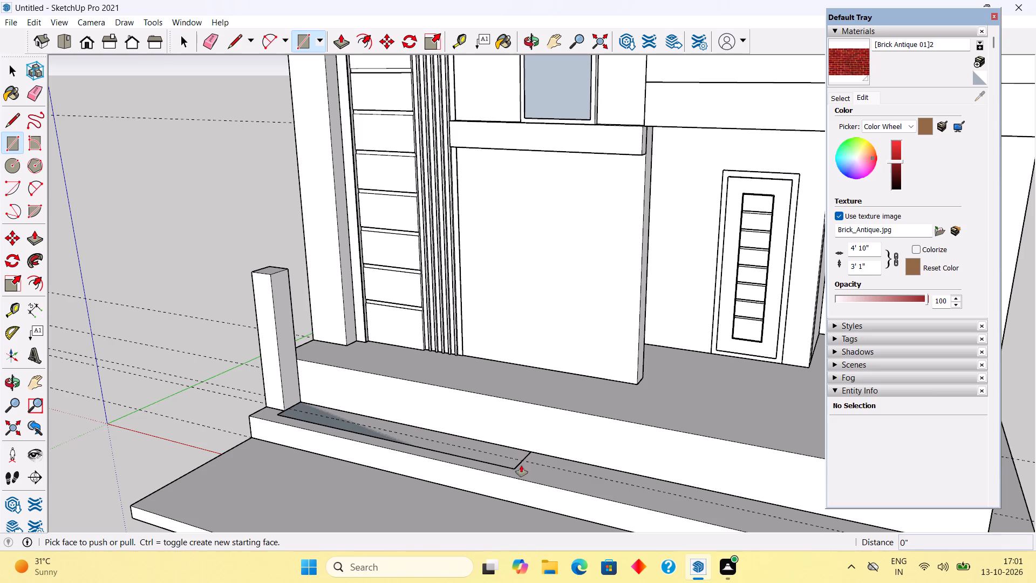
{"action": "left_click", "coordinate": [504, 451]}
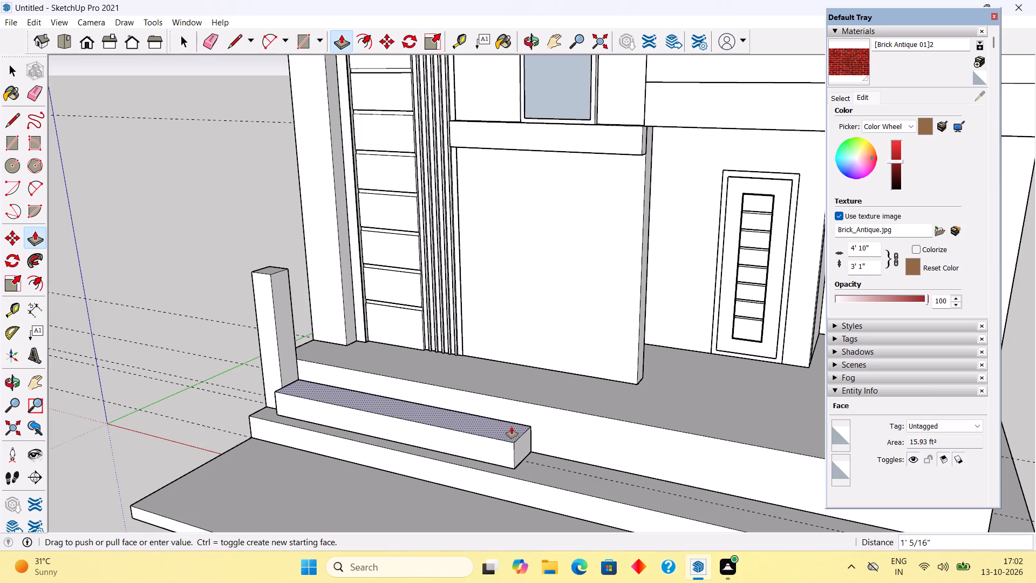
{"action": "type", "text": "1.3'"}
{"action": "key", "text": "Return"}
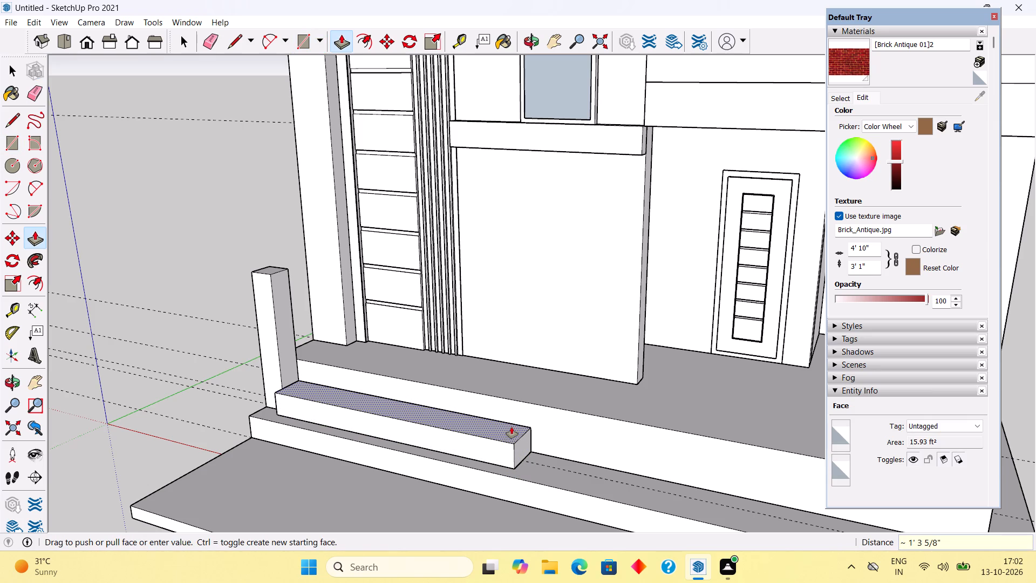
{"action": "key", "text": "space"}
Select all connected geometry of the low block beside the pillar, make it a group and clear the selection.
{"action": "middle_click_drag", "start_coordinate": [500, 434], "coordinate": [627, 388]}
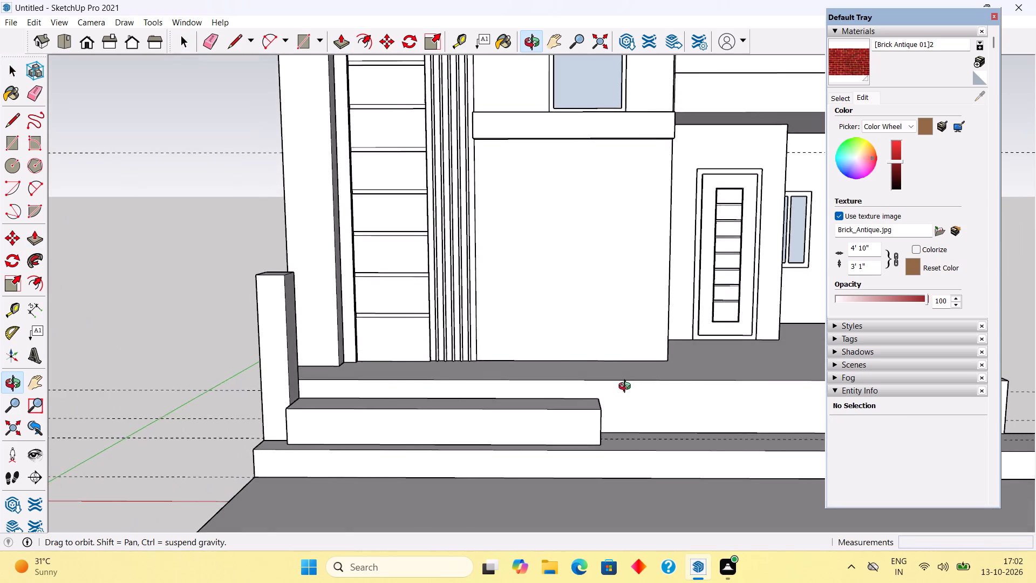
{"action": "middle_click_drag", "start_coordinate": [627, 388], "coordinate": [678, 410]}
{"action": "triple_click", "coordinate": [552, 445]}
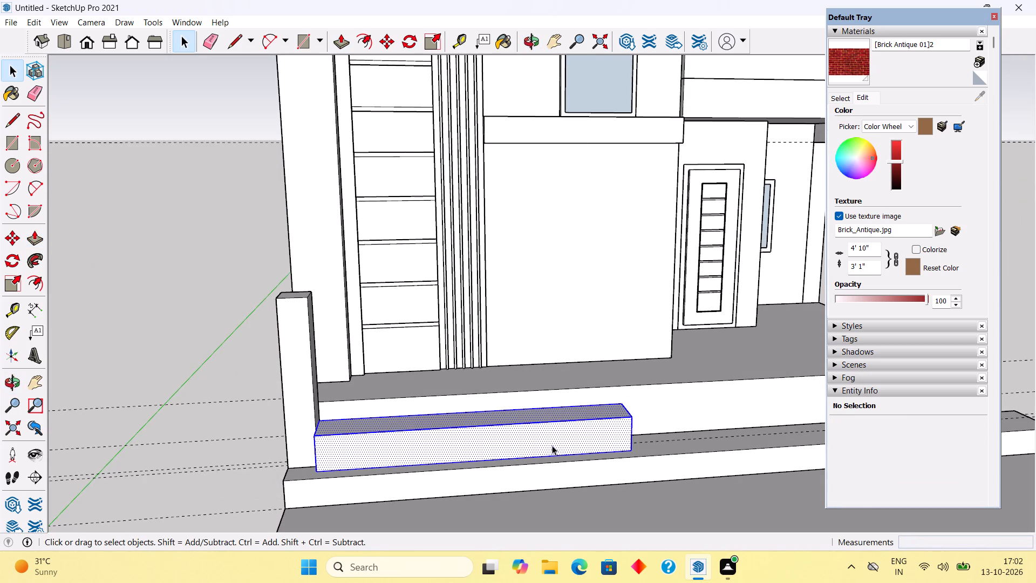
{"action": "right_click", "coordinate": [552, 445]}
{"action": "left_click", "coordinate": [603, 351]}
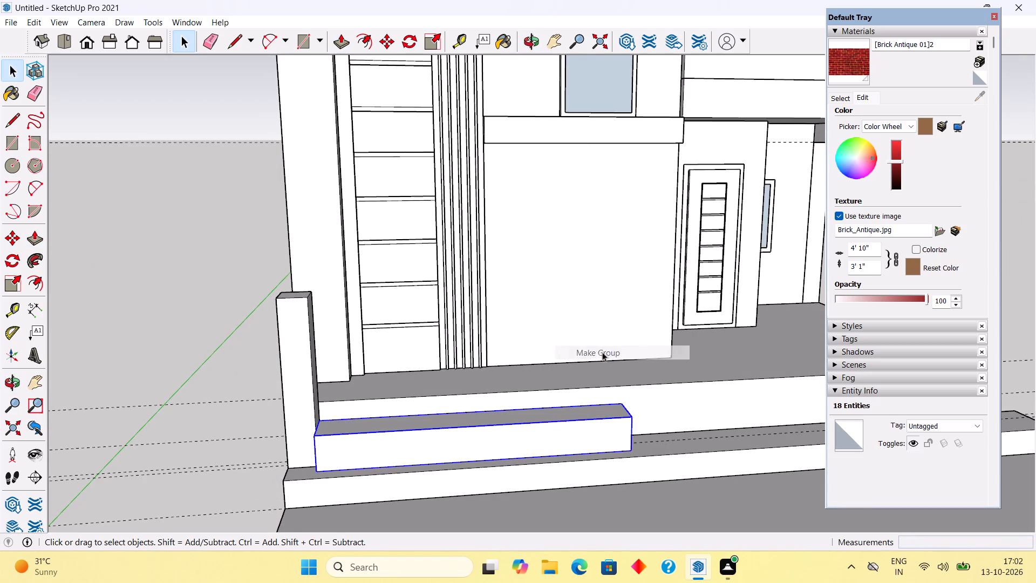
{"action": "scroll", "coordinate": [514, 417], "scroll_direction": "down", "scroll_amount": 1}
{"action": "left_click", "coordinate": [220, 259]}
Place a guide line on the low block's top, 9" forward of its rear edge along the plinth.
{"action": "middle_click_drag", "start_coordinate": [587, 429], "coordinate": [559, 497]}
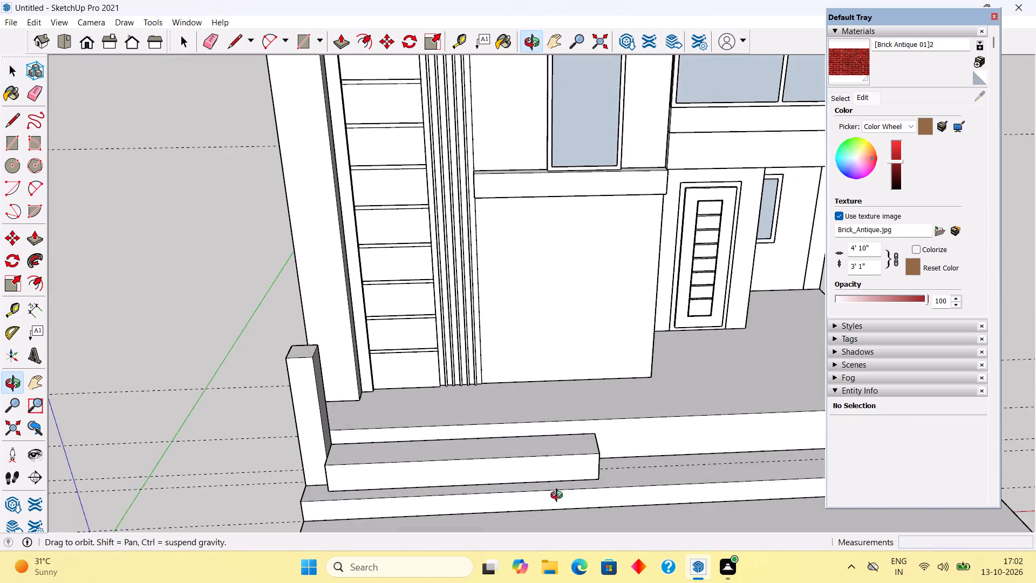
{"action": "middle_click_drag", "start_coordinate": [559, 497], "coordinate": [558, 490]}
{"action": "scroll", "coordinate": [520, 324], "scroll_direction": "down", "scroll_amount": 3}
{"action": "scroll", "coordinate": [510, 167], "scroll_direction": "down", "scroll_amount": 4}
{"action": "middle_click_drag", "start_coordinate": [508, 216], "coordinate": [495, 366]}
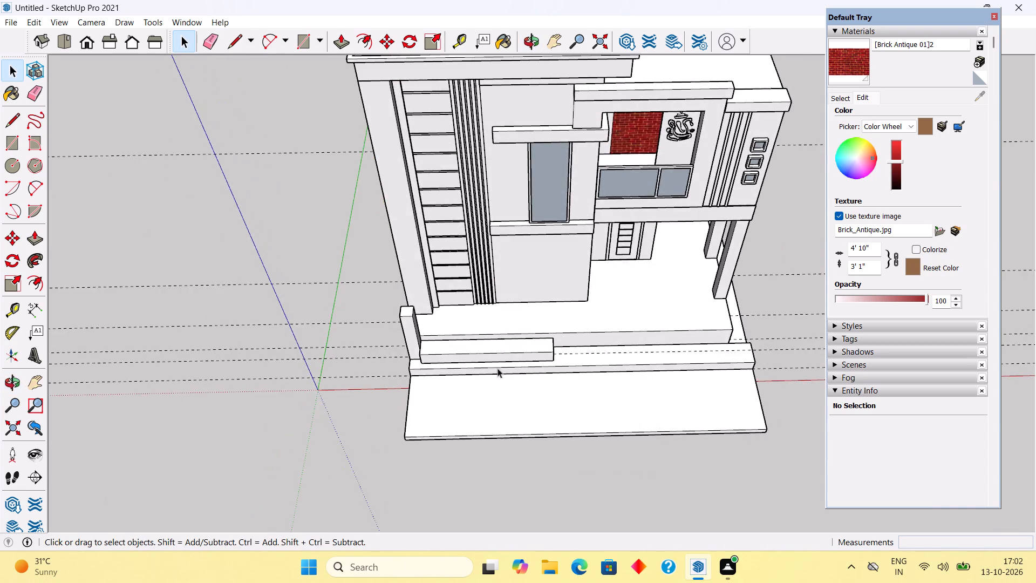
{"action": "scroll", "coordinate": [503, 318], "scroll_direction": "up", "scroll_amount": 10}
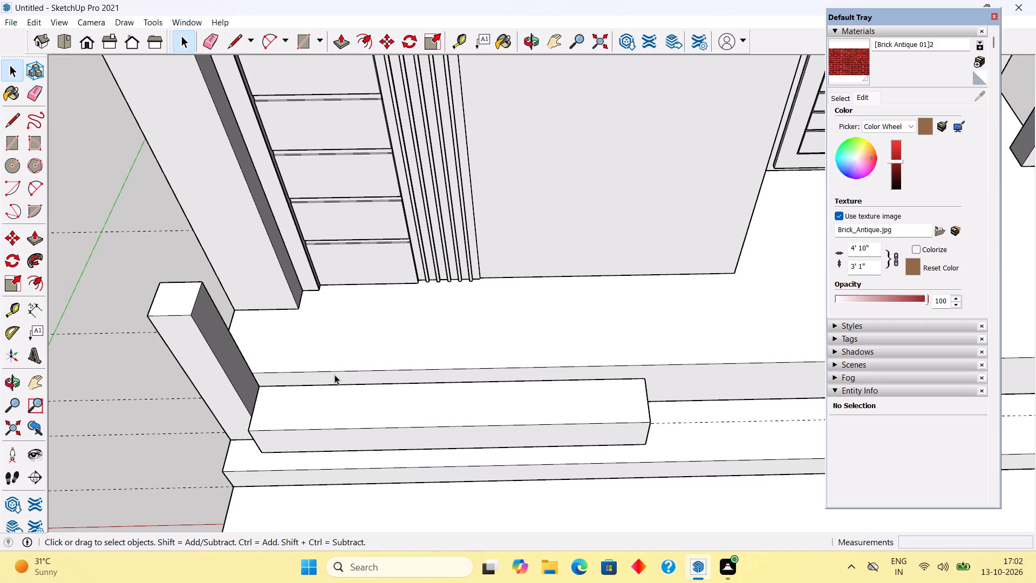
{"action": "key", "text": "r"}
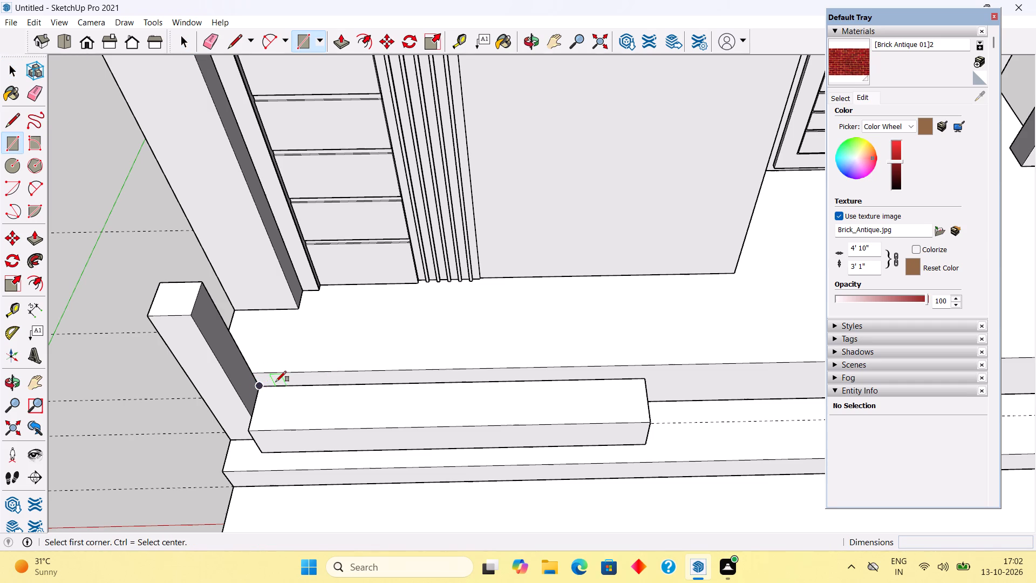
{"action": "key", "text": "t"}
{"action": "left_click", "coordinate": [349, 382]}
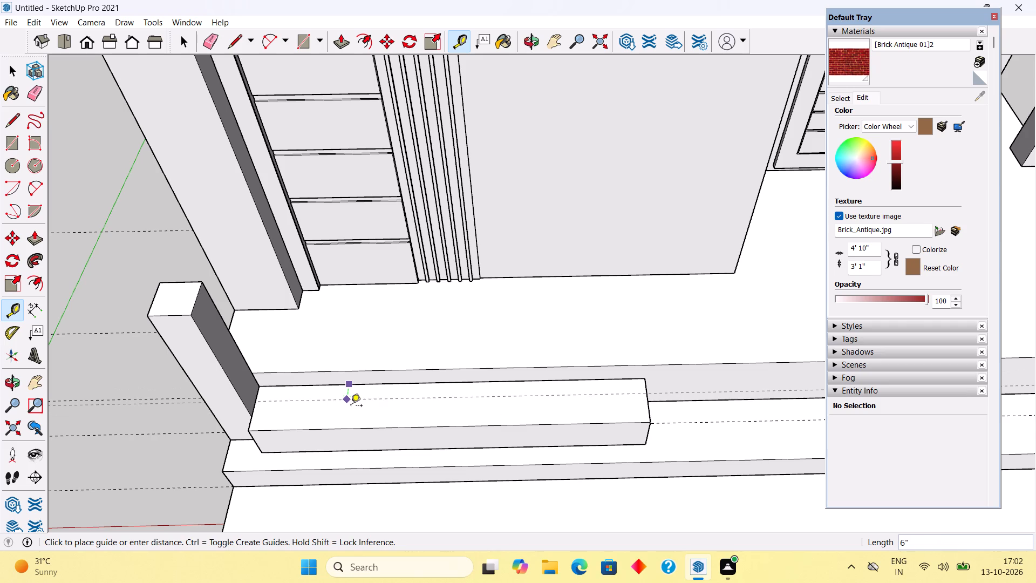
{"action": "type", "text": "9\""}
{"action": "key", "text": "Return"}
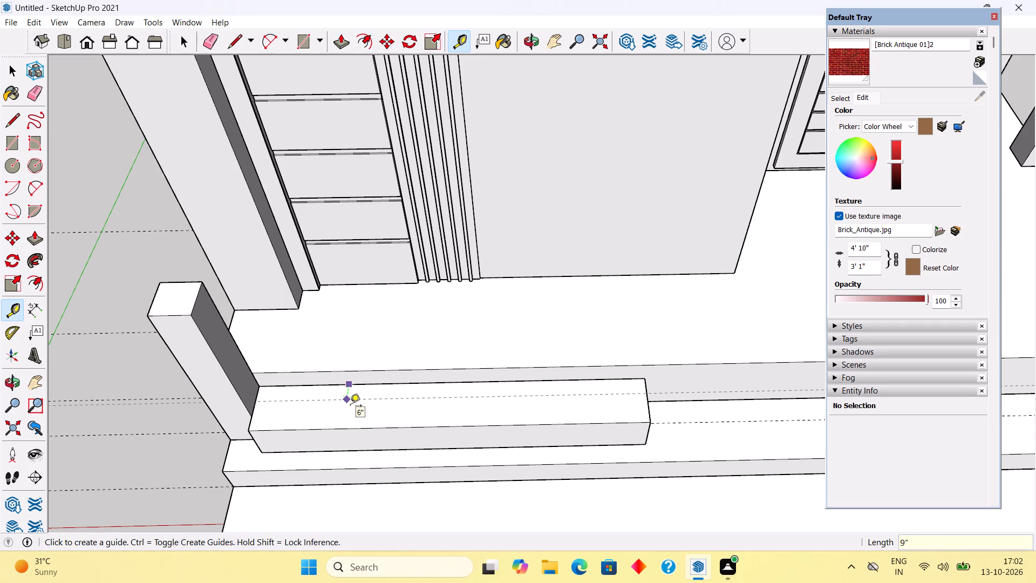
Draw a rectangle about 11' 1" by 9" between the block's rear edge and the guide and pull it up about 4' 1" as a wall.
{"action": "key", "text": "r"}
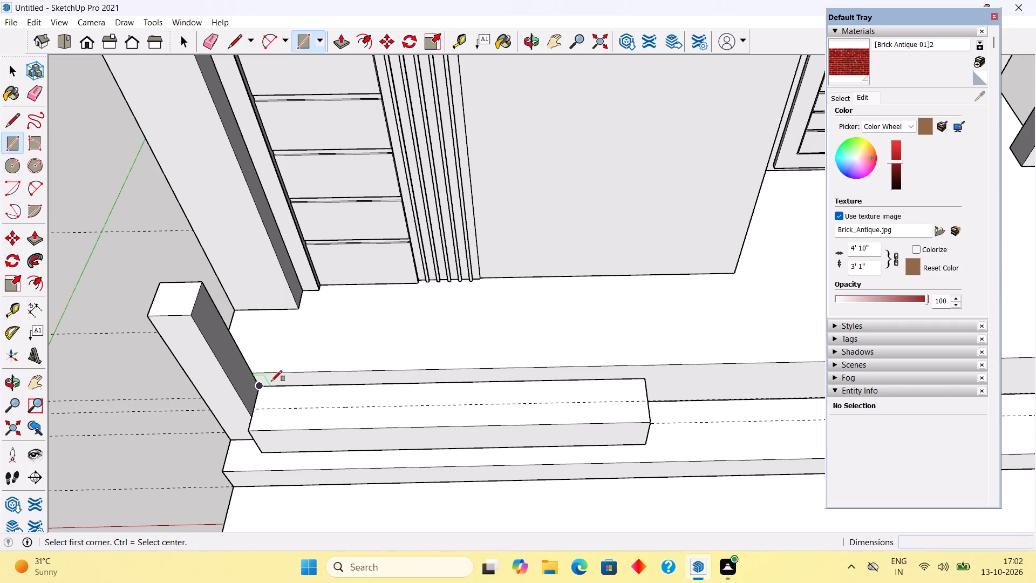
{"action": "left_click", "coordinate": [263, 388]}
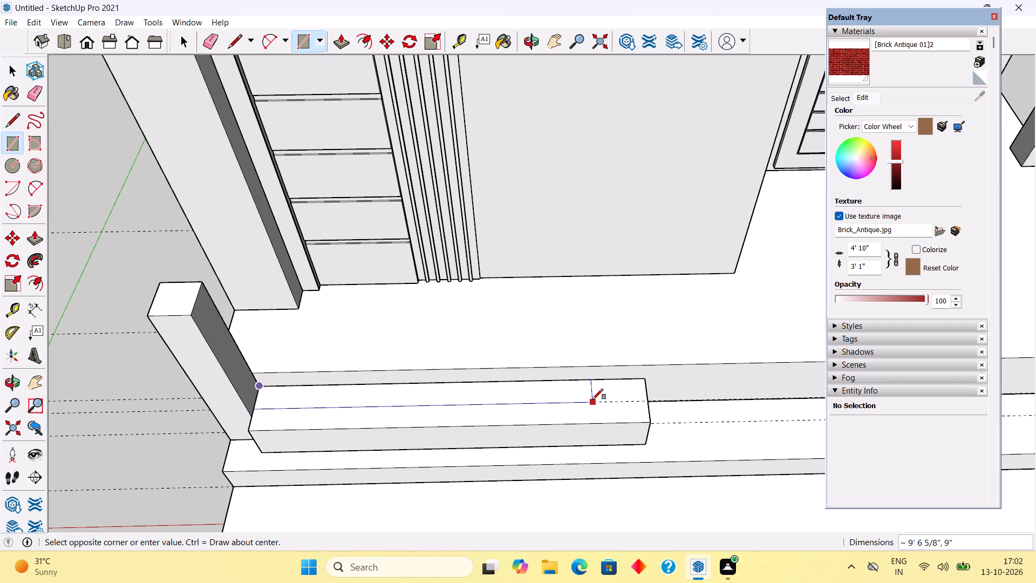
{"action": "left_click", "coordinate": [646, 402]}
{"action": "key", "text": "p"}
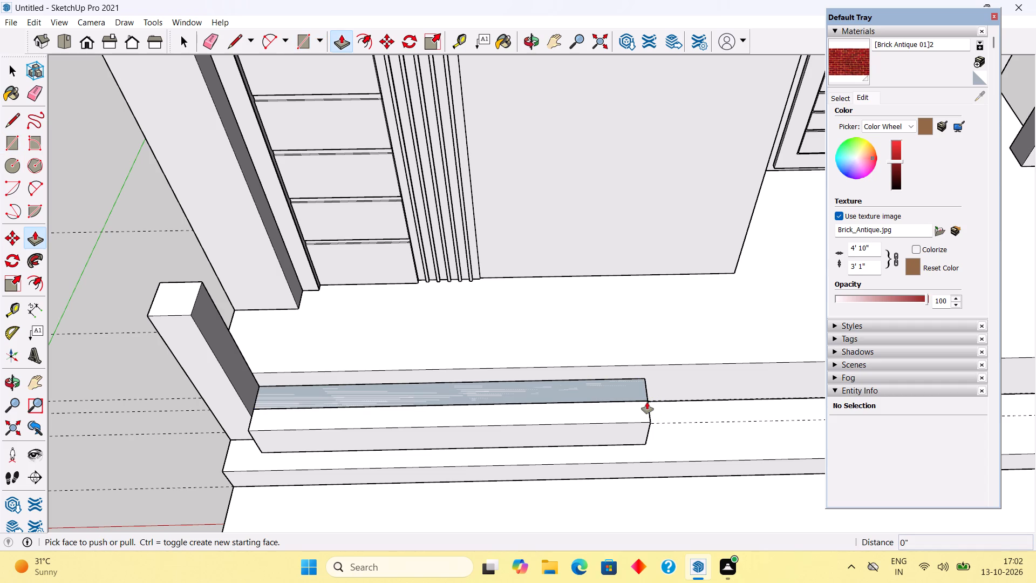
{"action": "left_click", "coordinate": [333, 392]}
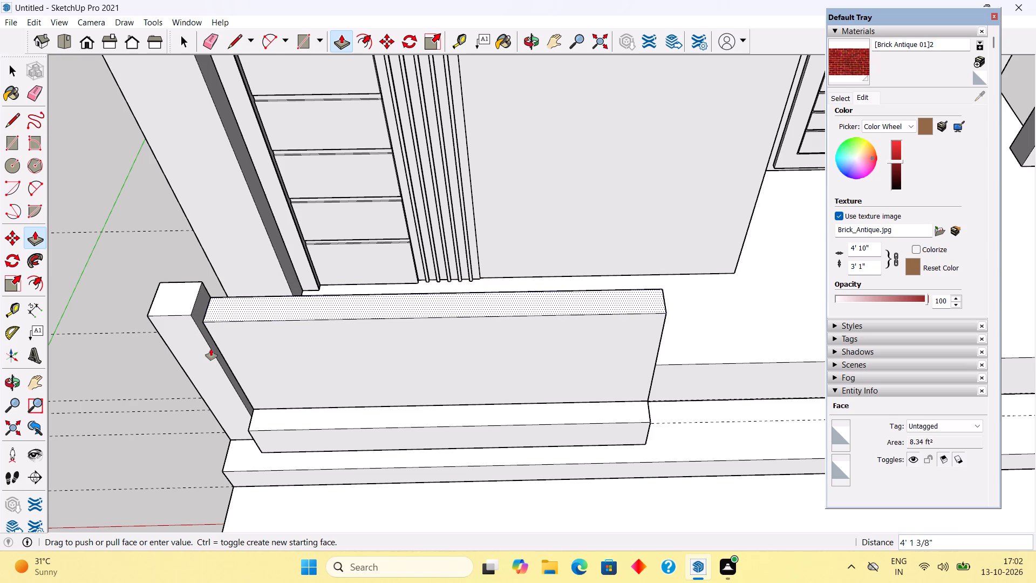
{"action": "left_click", "coordinate": [211, 349]}
{"action": "key", "text": "space"}
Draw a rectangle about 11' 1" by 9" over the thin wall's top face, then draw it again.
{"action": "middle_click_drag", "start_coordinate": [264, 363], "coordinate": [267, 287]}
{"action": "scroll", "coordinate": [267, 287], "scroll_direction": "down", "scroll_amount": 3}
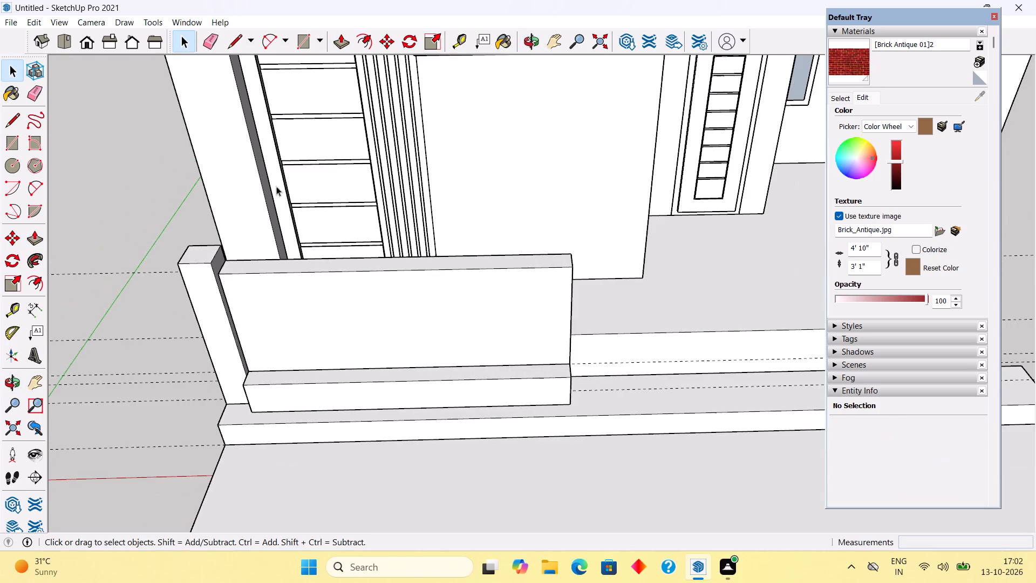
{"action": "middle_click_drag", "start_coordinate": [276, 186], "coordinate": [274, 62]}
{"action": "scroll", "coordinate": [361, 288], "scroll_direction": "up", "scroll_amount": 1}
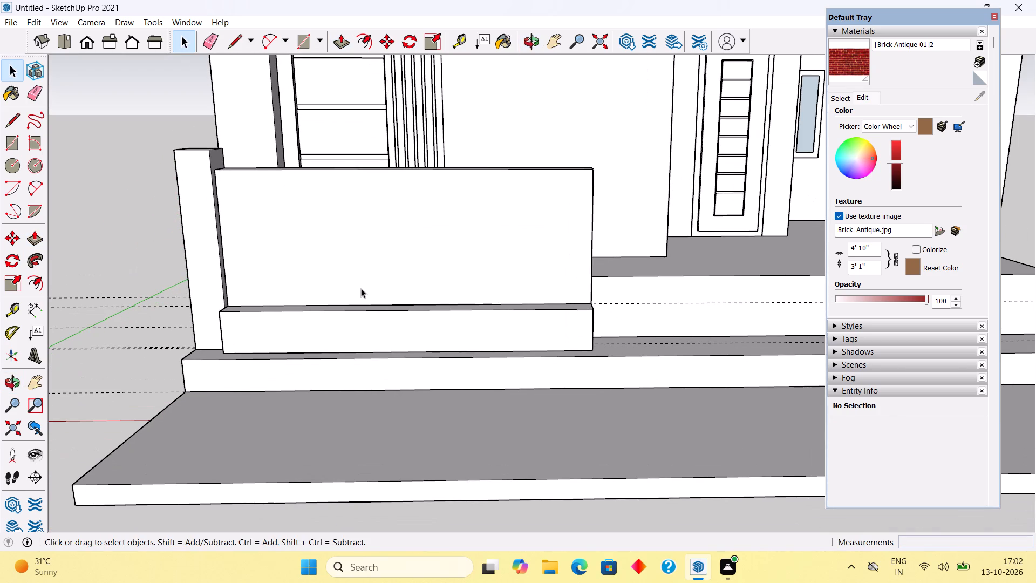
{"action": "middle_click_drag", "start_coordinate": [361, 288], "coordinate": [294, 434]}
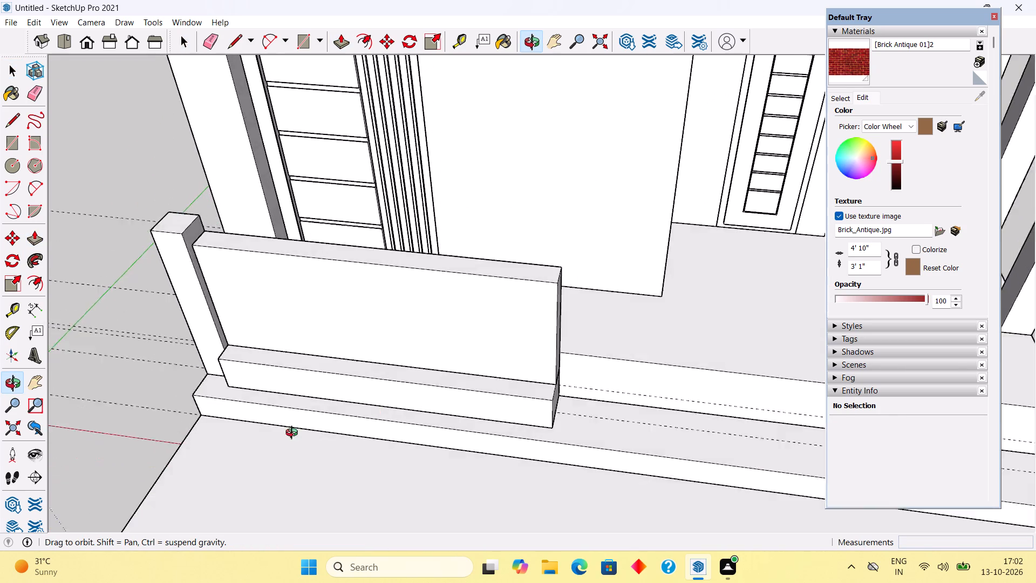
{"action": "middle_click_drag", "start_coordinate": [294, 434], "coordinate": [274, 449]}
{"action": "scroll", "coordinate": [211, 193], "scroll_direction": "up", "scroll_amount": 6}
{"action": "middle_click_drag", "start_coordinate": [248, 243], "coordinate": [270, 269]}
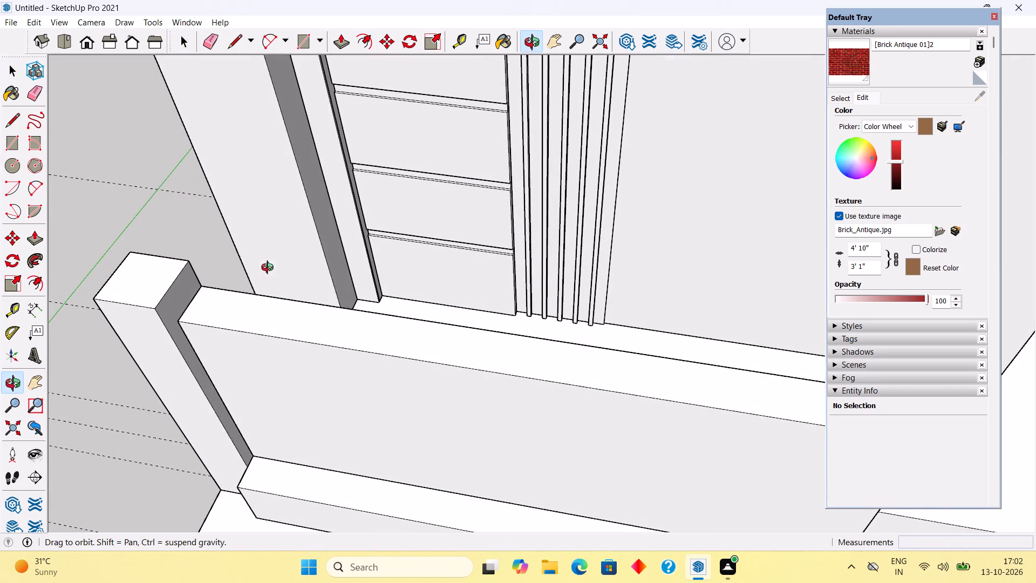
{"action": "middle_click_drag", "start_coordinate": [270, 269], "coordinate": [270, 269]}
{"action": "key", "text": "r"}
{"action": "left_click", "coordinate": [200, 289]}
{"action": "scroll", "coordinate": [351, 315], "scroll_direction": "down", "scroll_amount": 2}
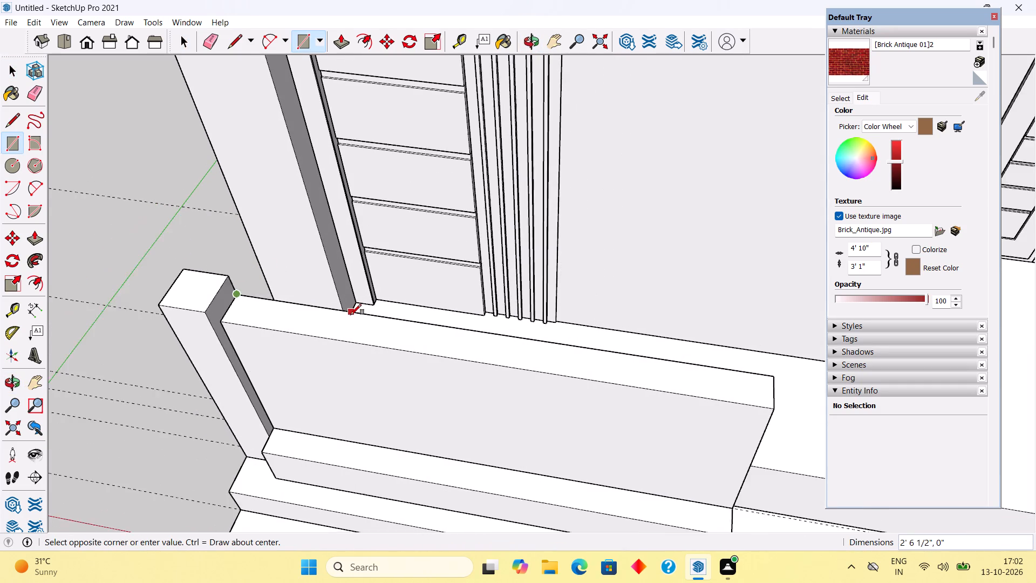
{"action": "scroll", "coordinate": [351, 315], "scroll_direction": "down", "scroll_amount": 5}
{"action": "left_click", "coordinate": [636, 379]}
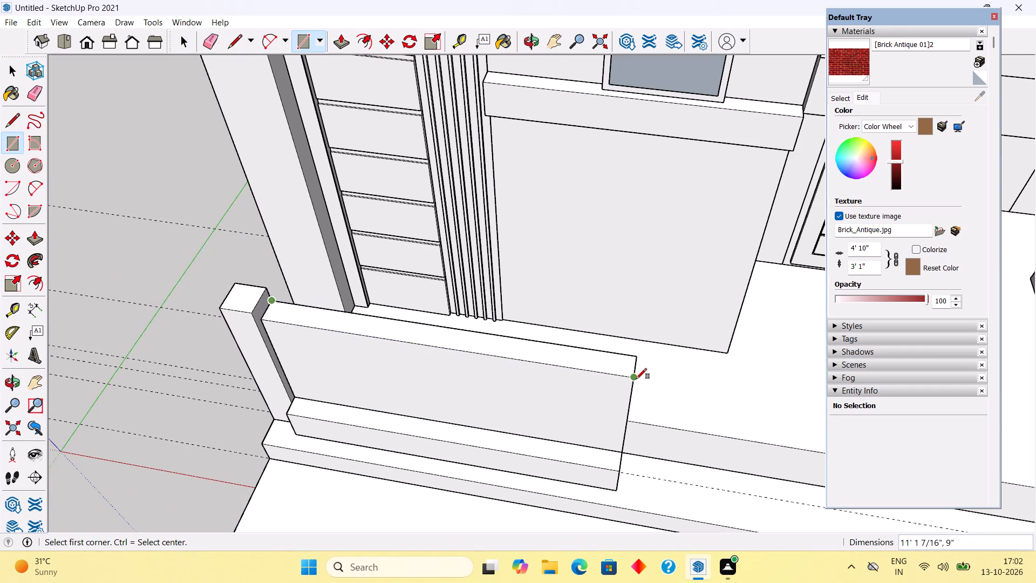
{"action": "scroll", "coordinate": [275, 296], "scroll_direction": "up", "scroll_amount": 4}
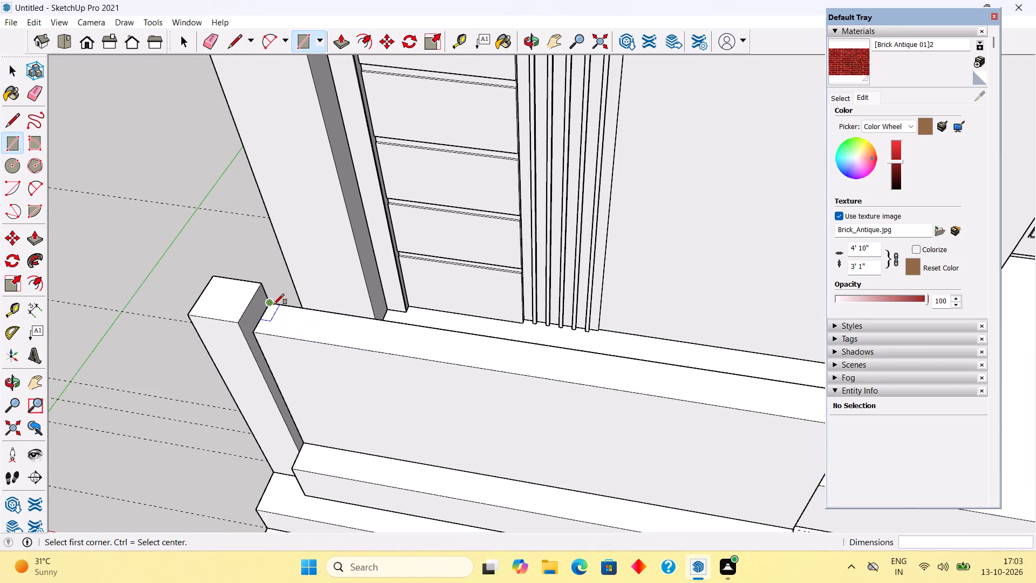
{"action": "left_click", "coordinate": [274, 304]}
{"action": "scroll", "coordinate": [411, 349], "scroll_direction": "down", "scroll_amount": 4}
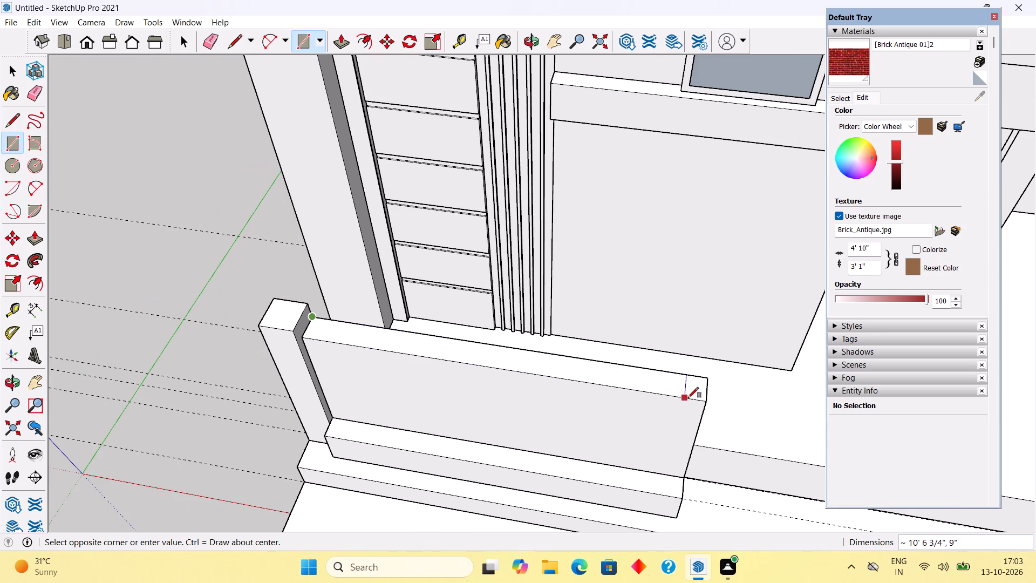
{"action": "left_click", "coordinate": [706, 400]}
Select all connected geometry of the thin wall, make it a group and clear the selection.
{"action": "key", "text": "space"}
{"action": "triple_click", "coordinate": [689, 394]}
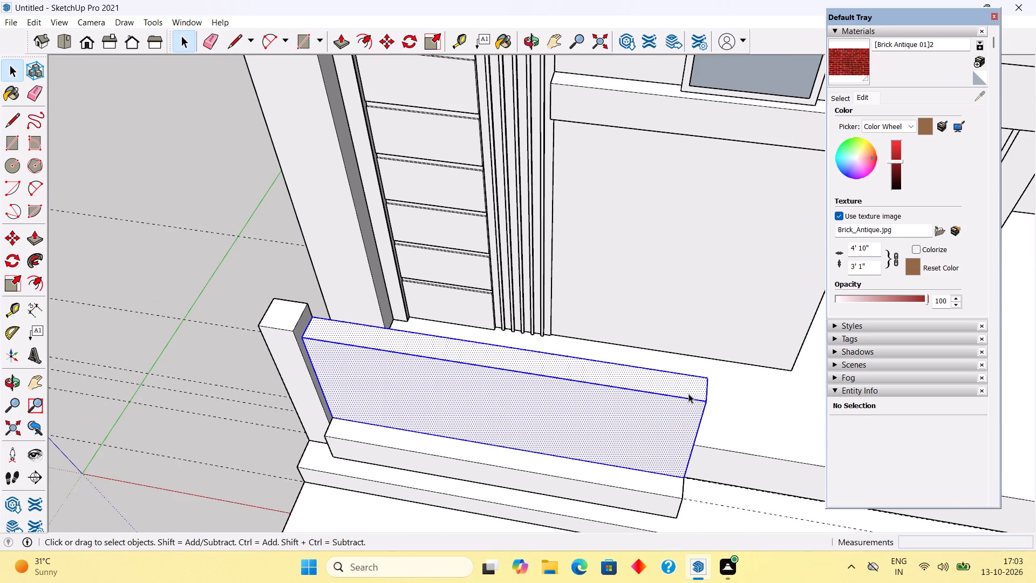
{"action": "right_click", "coordinate": [689, 394]}
{"action": "left_click", "coordinate": [731, 297]}
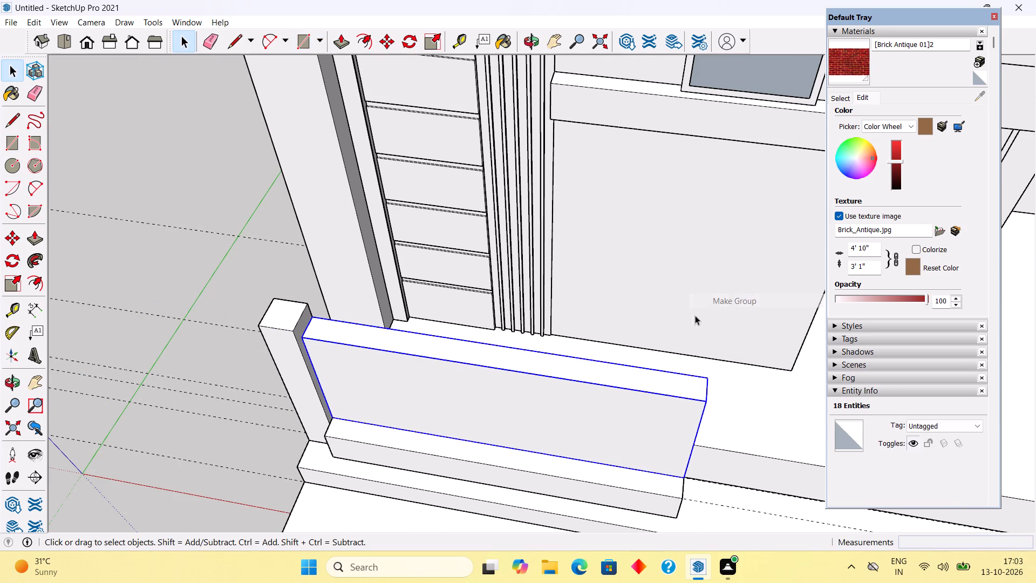
{"action": "left_click", "coordinate": [235, 243]}
Draw a rectangle covering the grouped wall's top and pull it up about 7", level with the pillar's top, as a cap.
{"action": "middle_click_drag", "start_coordinate": [497, 353], "coordinate": [497, 394]}
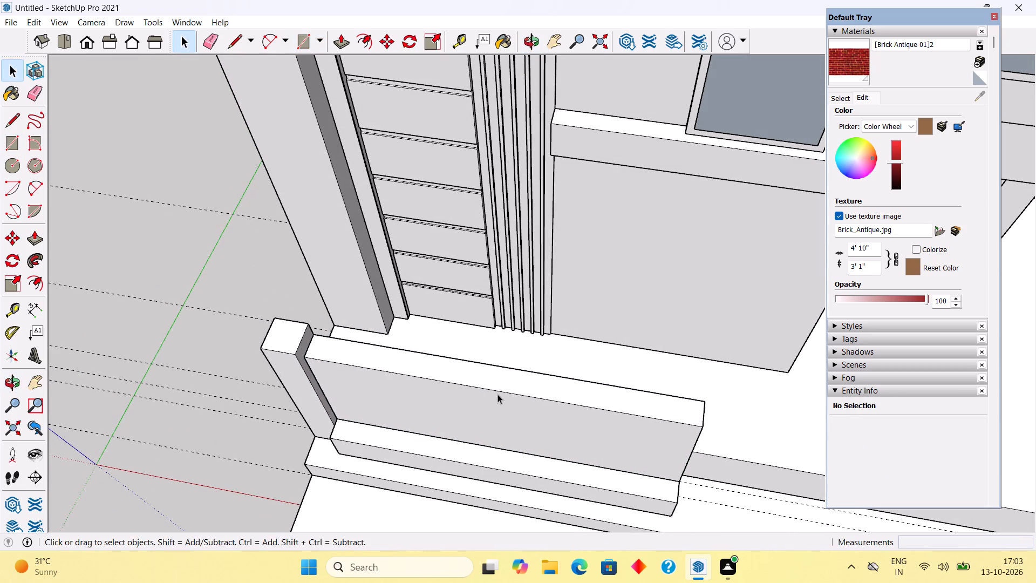
{"action": "key", "text": "r"}
{"action": "left_click", "coordinate": [318, 338]}
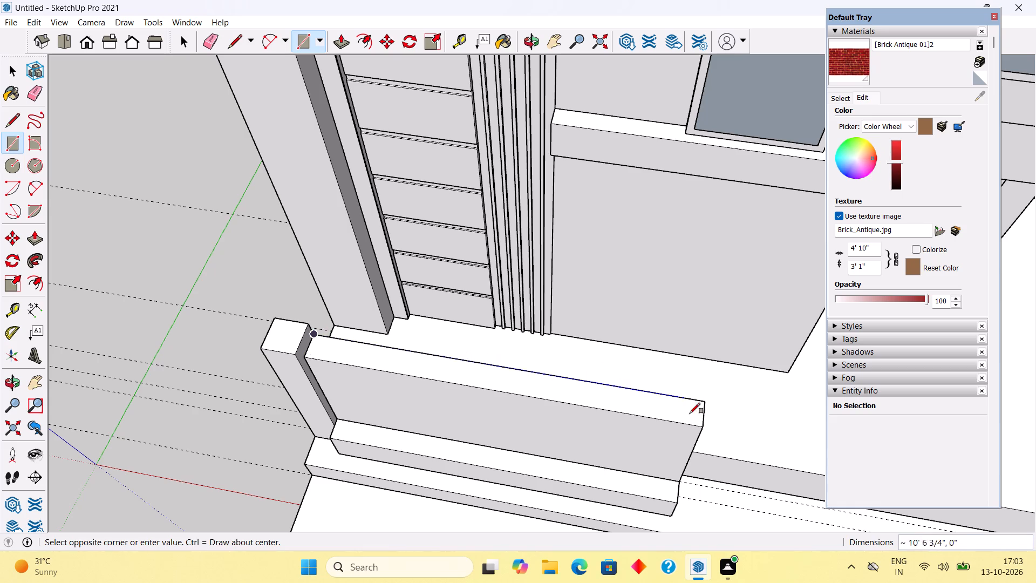
{"action": "left_click", "coordinate": [706, 422]}
{"action": "key", "text": "p"}
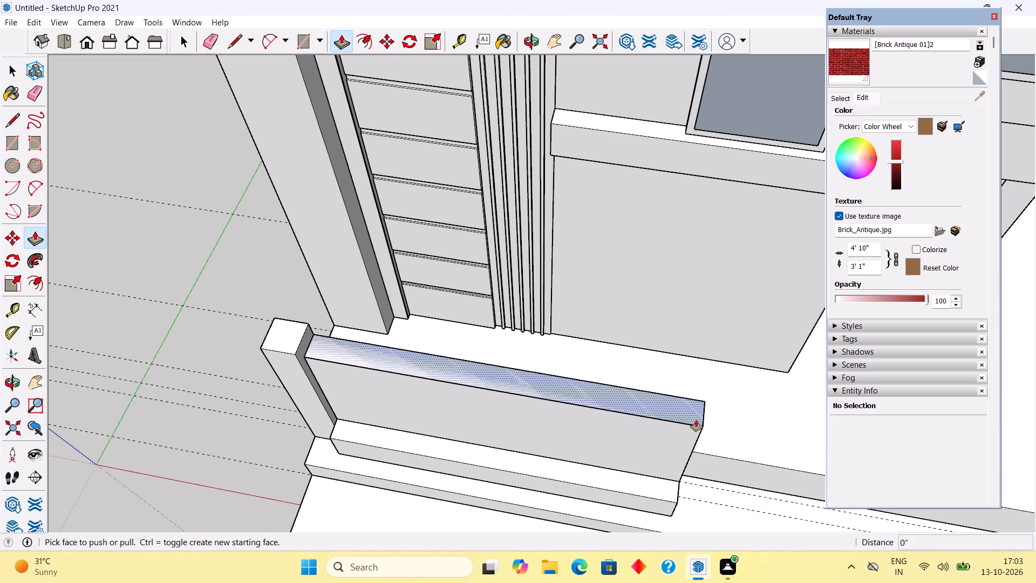
{"action": "left_click", "coordinate": [693, 414]}
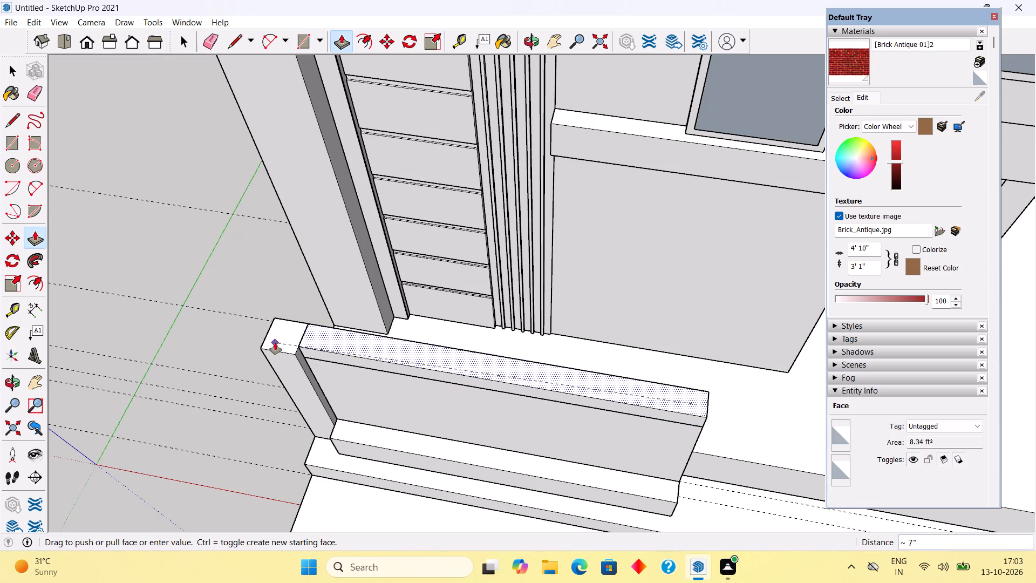
{"action": "left_click", "coordinate": [275, 343]}
Pull the cap's front face outward until it is flush with the pillar's front face.
{"action": "left_click", "coordinate": [352, 361]}
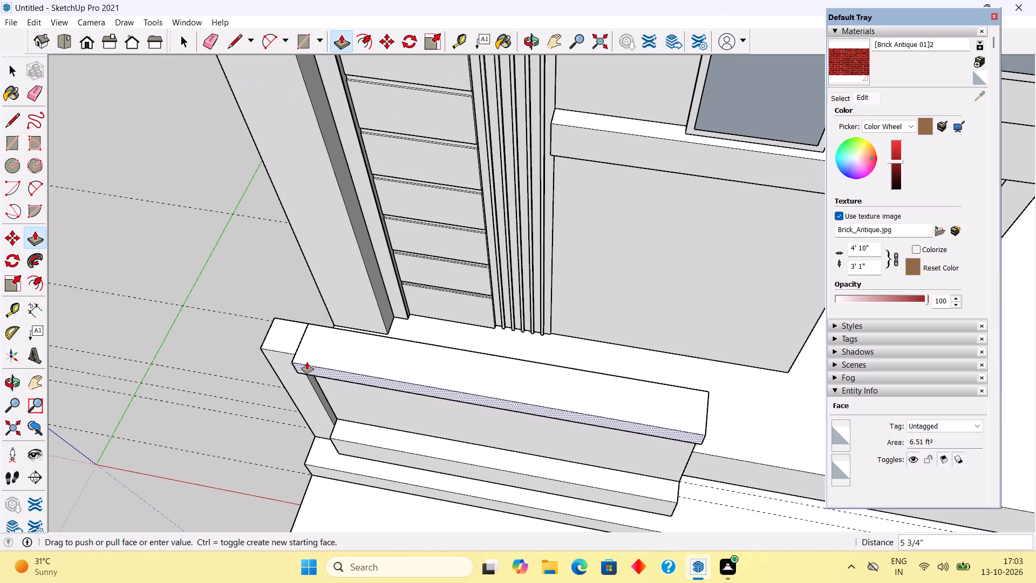
{"action": "left_click", "coordinate": [290, 348]}
{"action": "key", "text": "space"}
{"action": "left_click", "coordinate": [262, 265]}
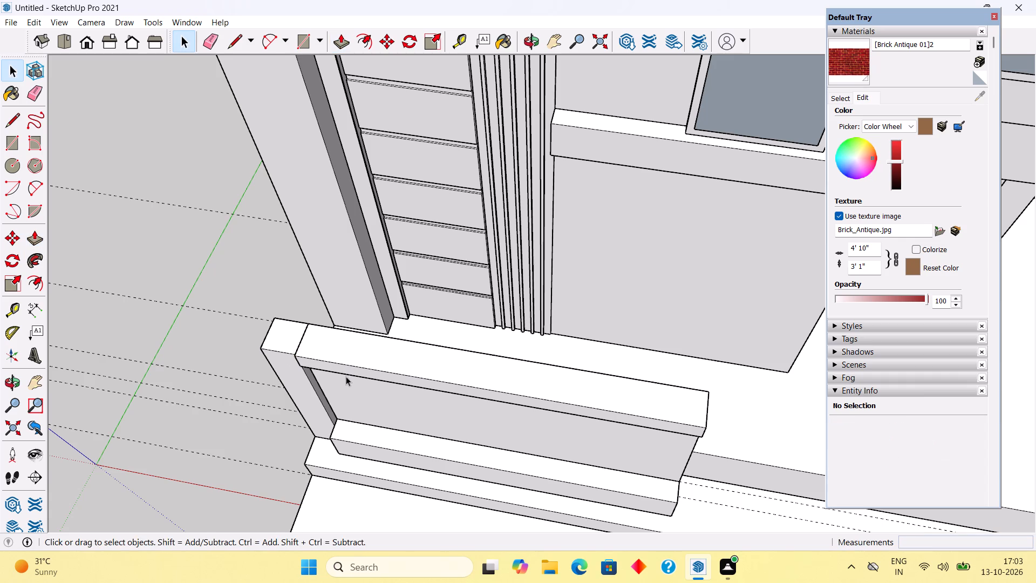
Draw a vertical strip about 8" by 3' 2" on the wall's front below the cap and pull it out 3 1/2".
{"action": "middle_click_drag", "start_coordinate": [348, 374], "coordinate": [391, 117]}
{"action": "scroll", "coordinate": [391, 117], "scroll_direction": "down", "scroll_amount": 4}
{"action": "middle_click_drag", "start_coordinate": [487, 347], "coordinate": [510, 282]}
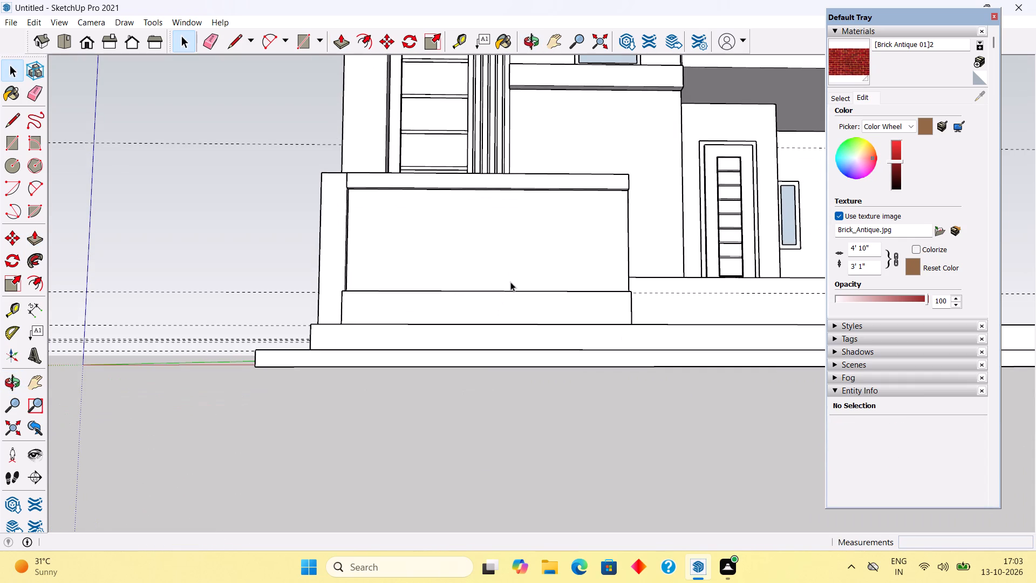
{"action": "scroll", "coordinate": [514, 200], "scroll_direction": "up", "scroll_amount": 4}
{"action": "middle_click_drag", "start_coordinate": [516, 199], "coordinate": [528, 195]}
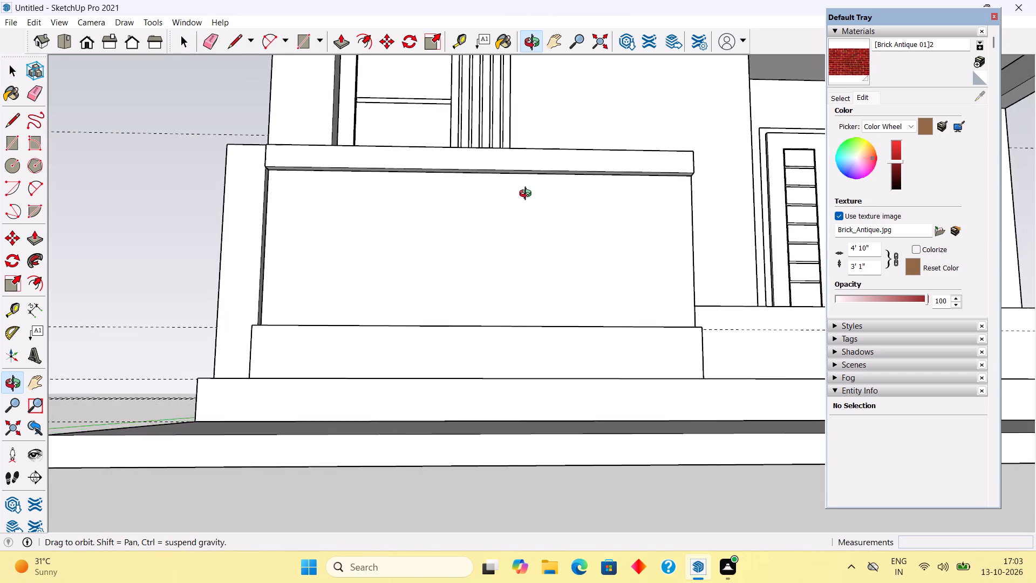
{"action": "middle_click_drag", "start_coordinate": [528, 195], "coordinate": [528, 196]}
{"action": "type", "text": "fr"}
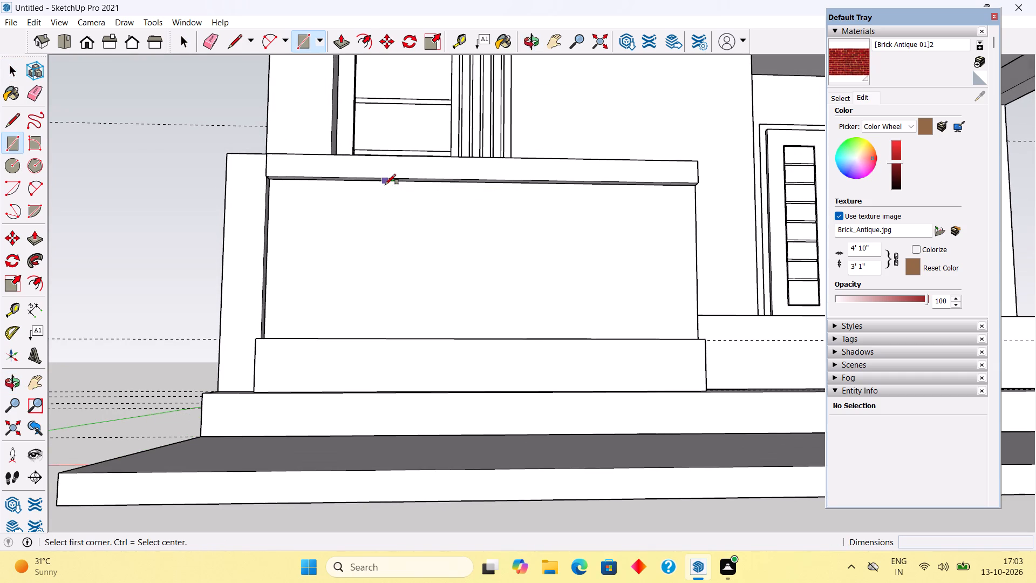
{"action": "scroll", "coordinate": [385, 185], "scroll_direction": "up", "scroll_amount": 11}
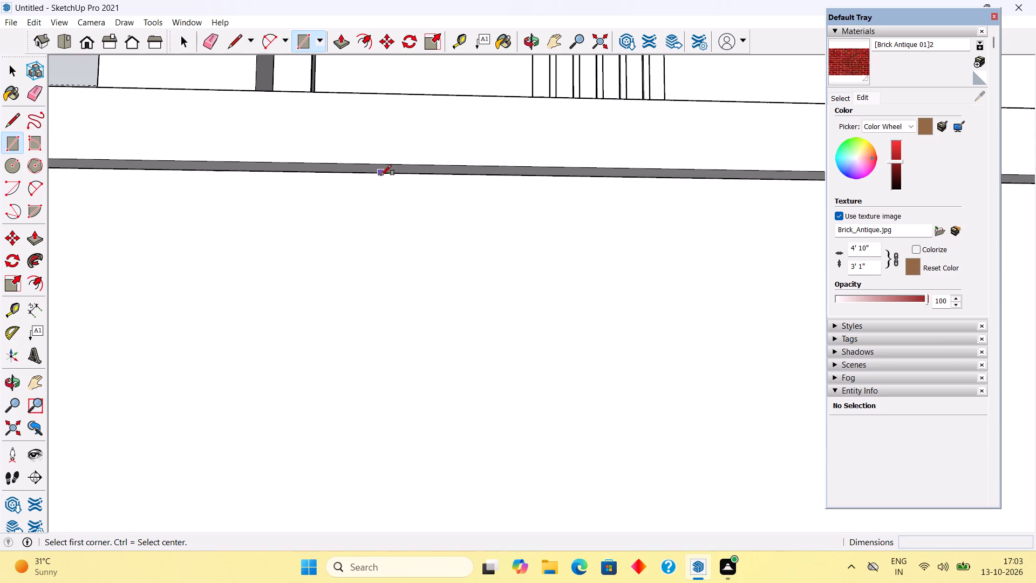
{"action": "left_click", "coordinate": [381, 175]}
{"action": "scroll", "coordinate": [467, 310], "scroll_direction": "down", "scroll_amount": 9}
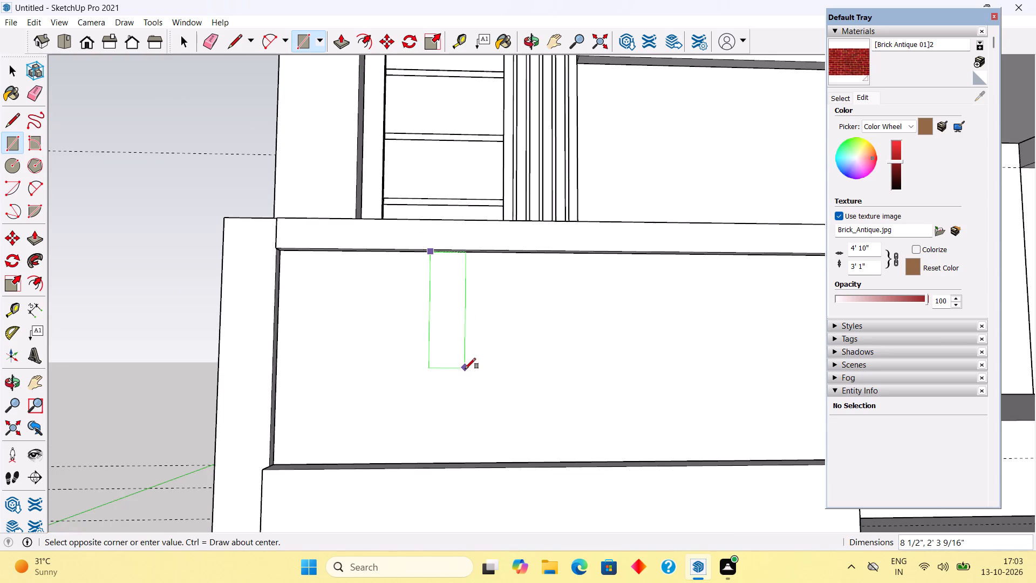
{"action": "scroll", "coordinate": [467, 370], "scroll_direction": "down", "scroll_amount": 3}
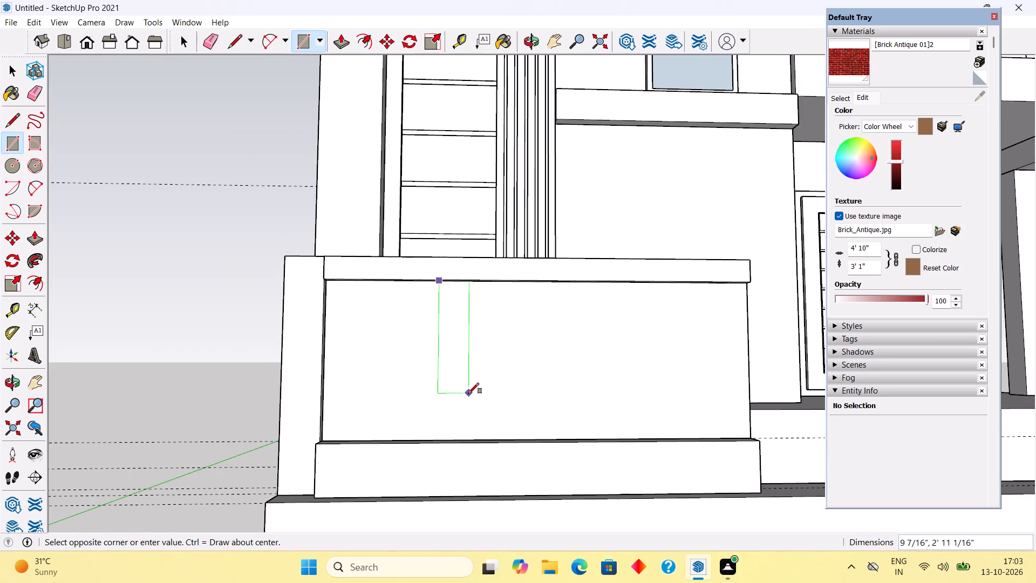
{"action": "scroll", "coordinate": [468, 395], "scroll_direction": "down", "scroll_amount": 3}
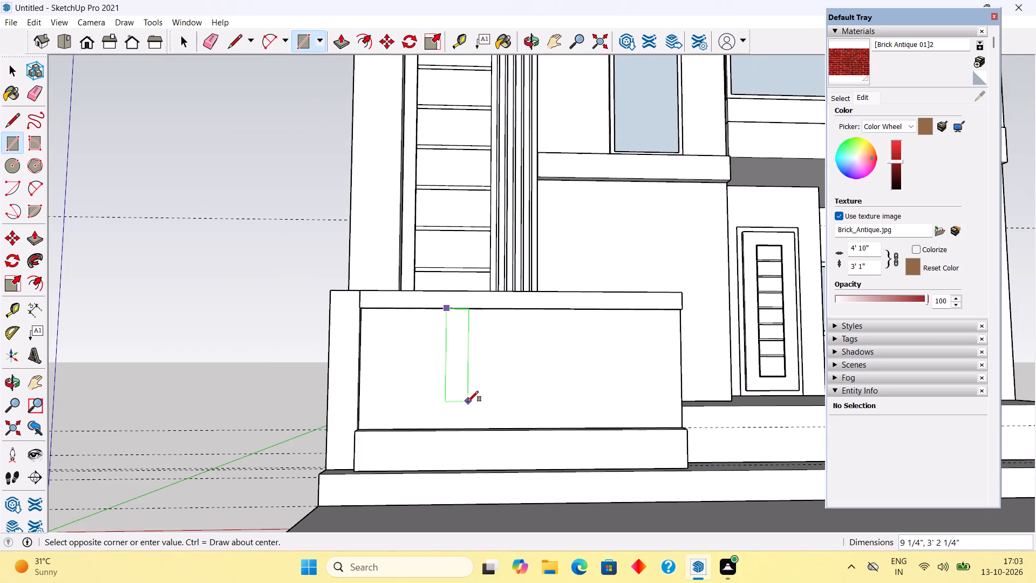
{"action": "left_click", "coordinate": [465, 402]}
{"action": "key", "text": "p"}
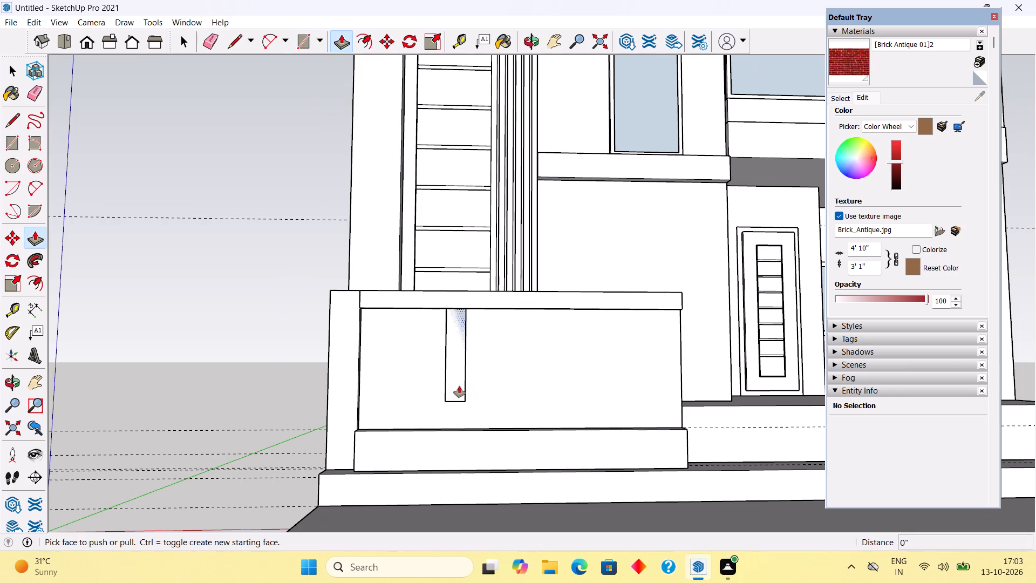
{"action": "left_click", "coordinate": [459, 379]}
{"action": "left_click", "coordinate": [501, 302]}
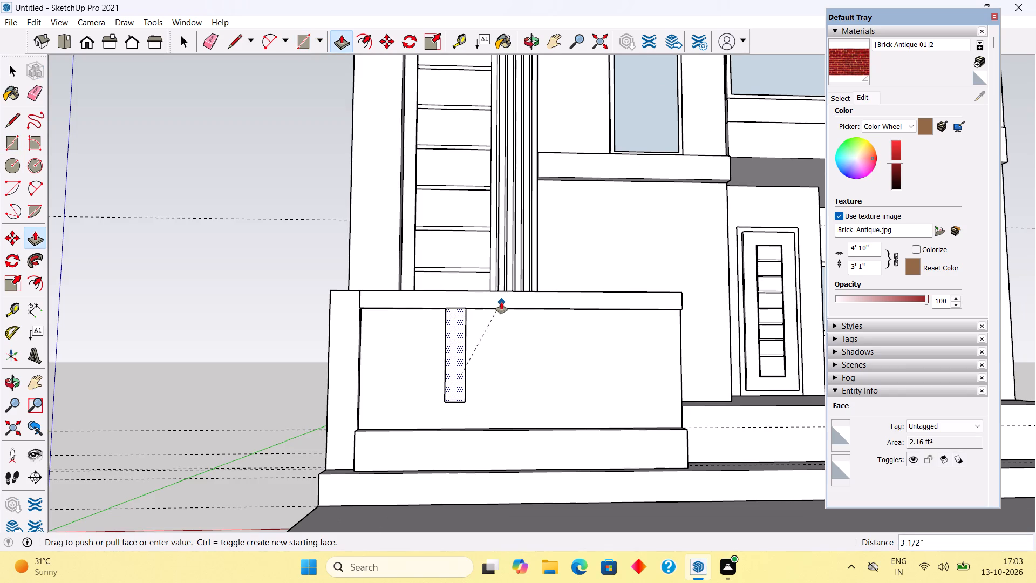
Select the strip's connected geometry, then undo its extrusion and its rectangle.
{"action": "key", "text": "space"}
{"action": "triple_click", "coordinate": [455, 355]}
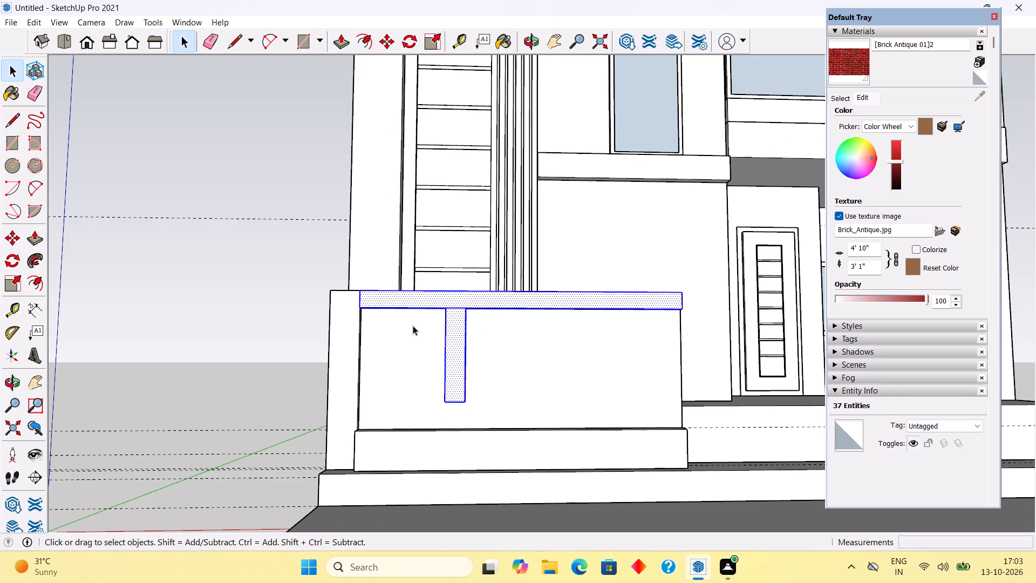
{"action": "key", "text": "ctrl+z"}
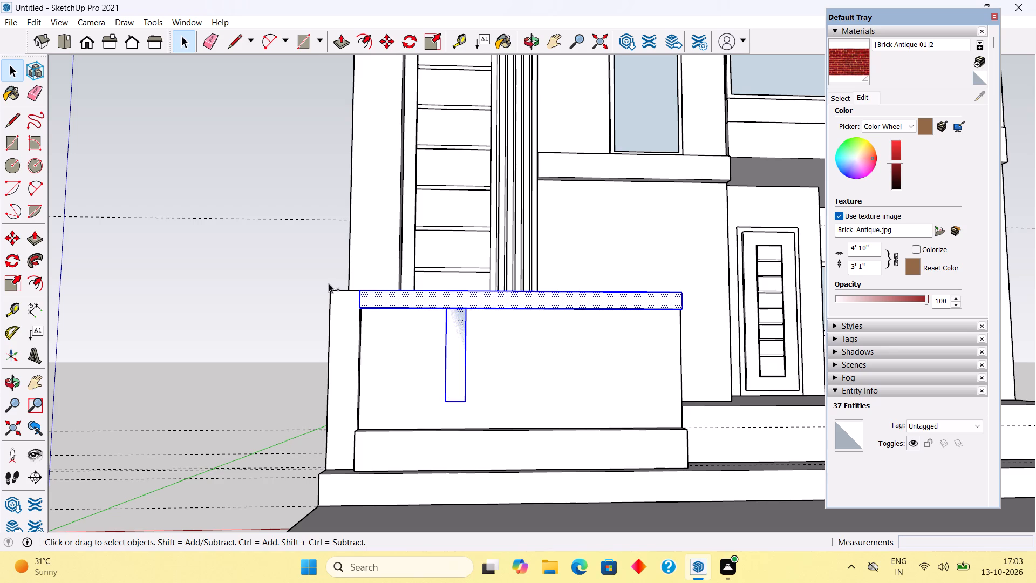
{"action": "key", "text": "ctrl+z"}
Make the boundary wall's selected cap geometry a group.
{"action": "right_click", "coordinate": [407, 296]}
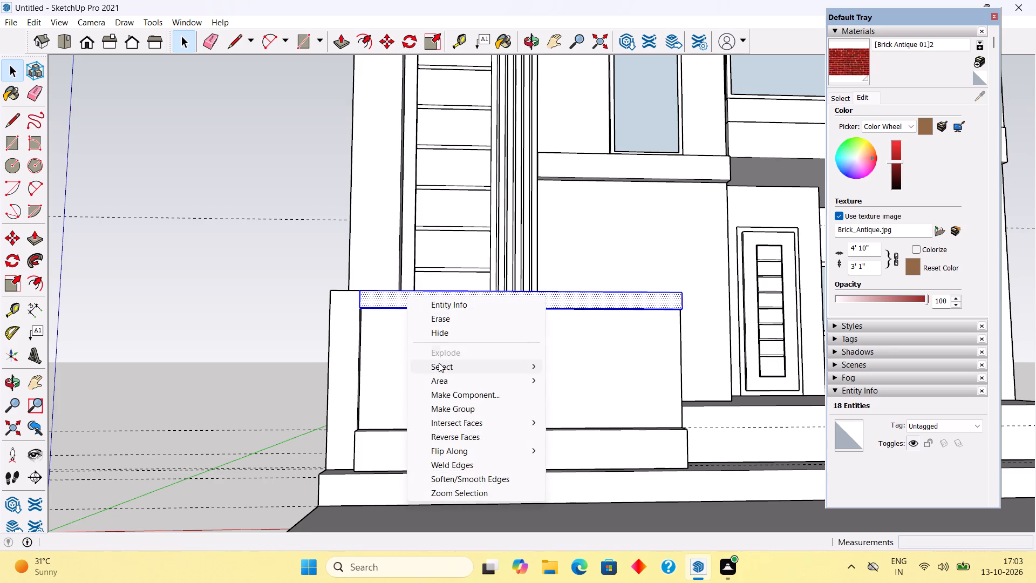
{"action": "left_click", "coordinate": [459, 412]}
Draw a rectangle about 9" by 3' 3" on the wall's front below the grouped cap and pull it out 3 1/2".
{"action": "scroll", "coordinate": [473, 320], "scroll_direction": "up", "scroll_amount": 4}
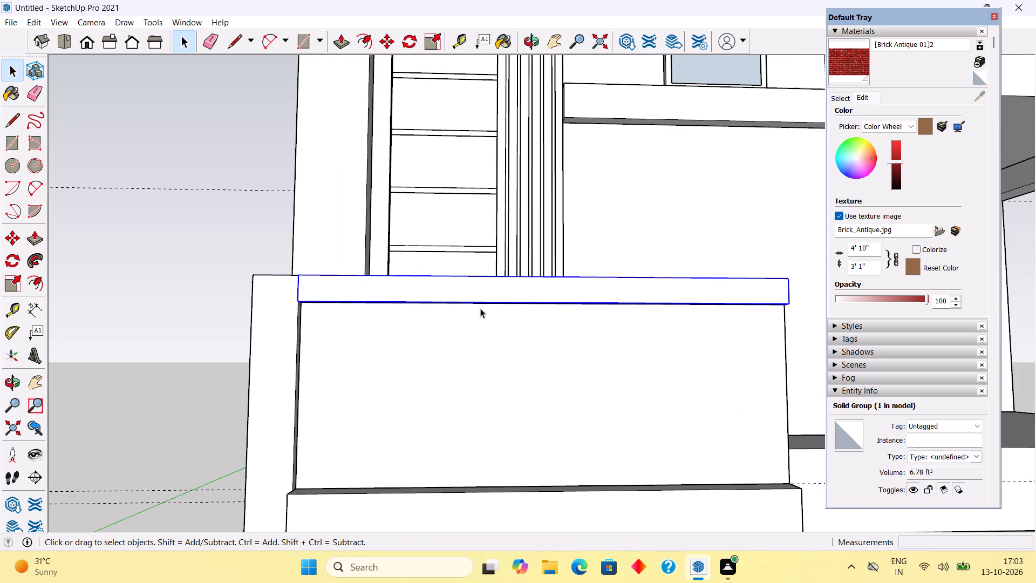
{"action": "key", "text": "r"}
{"action": "scroll", "coordinate": [447, 324], "scroll_direction": "up", "scroll_amount": 9}
{"action": "middle_click_drag", "start_coordinate": [429, 284], "coordinate": [428, 253]}
{"action": "left_click", "coordinate": [392, 271]}
{"action": "scroll", "coordinate": [433, 369], "scroll_direction": "down", "scroll_amount": 9}
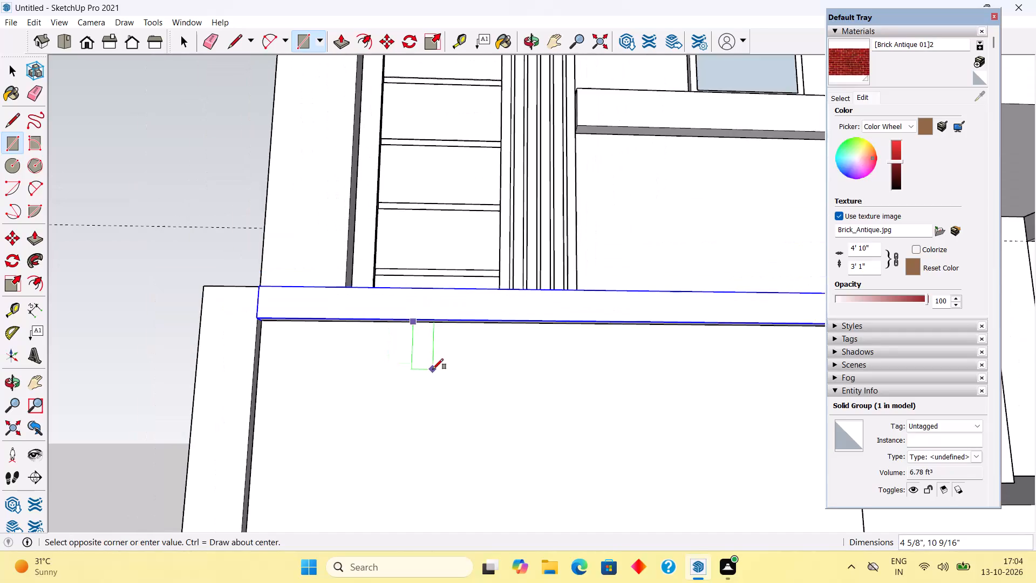
{"action": "scroll", "coordinate": [433, 369], "scroll_direction": "down", "scroll_amount": 6}
{"action": "middle_click_drag", "start_coordinate": [433, 406], "coordinate": [435, 450]}
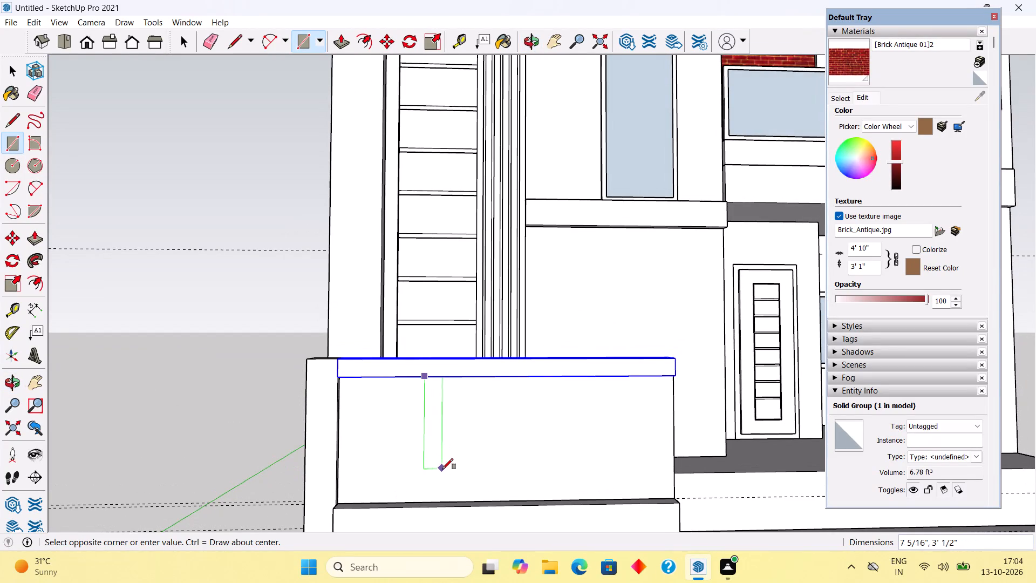
{"action": "left_click", "coordinate": [447, 476]}
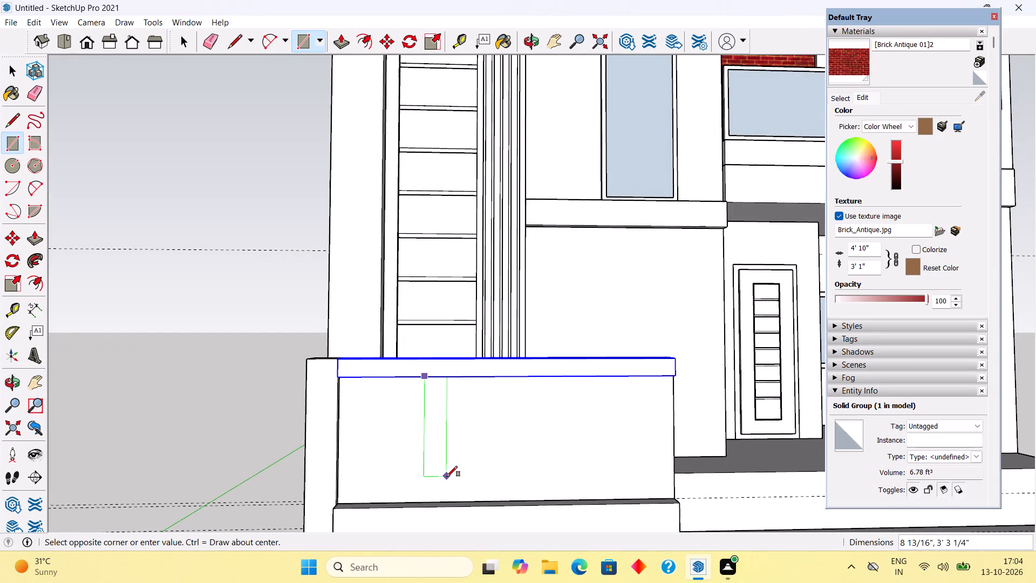
{"action": "type", "text": "p-"}
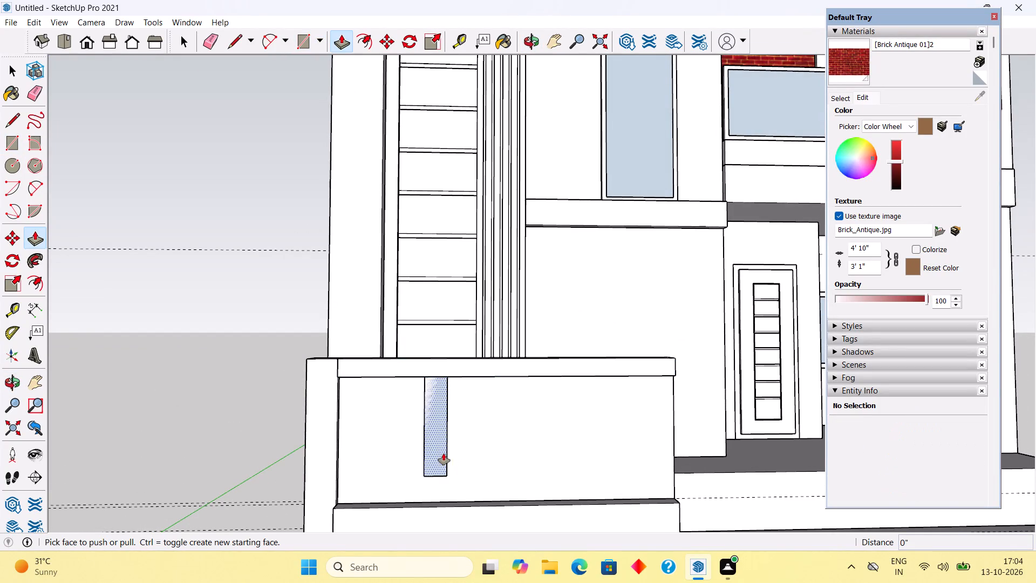
{"action": "left_click", "coordinate": [444, 453]}
{"action": "left_click", "coordinate": [502, 368]}
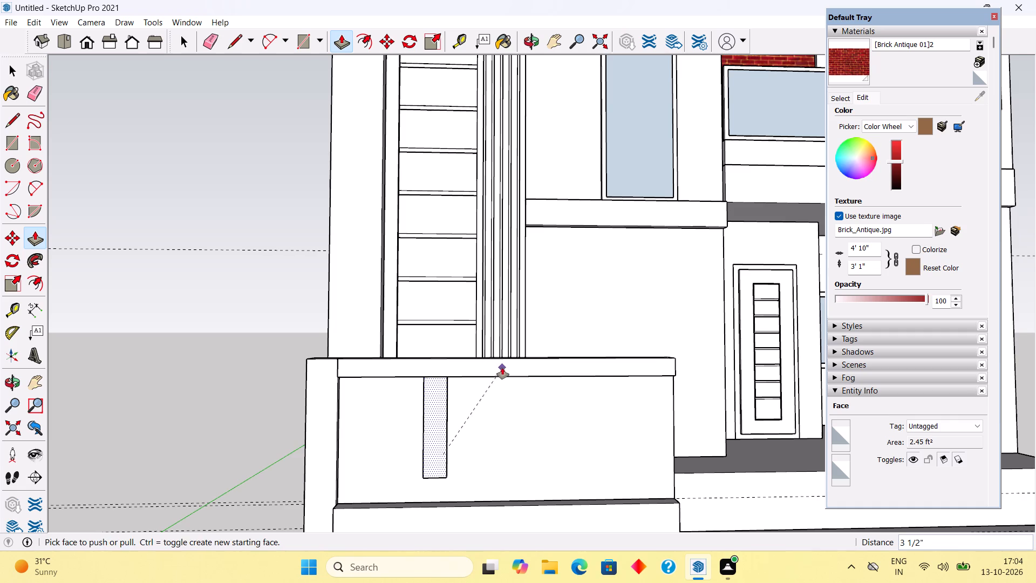
Select all connected geometry of the vertical strip below the cap and make it a group.
{"action": "key", "text": "space"}
{"action": "triple_click", "coordinate": [445, 425]}
{"action": "left_click", "coordinate": [445, 425]}
{"action": "right_click", "coordinate": [445, 425]}
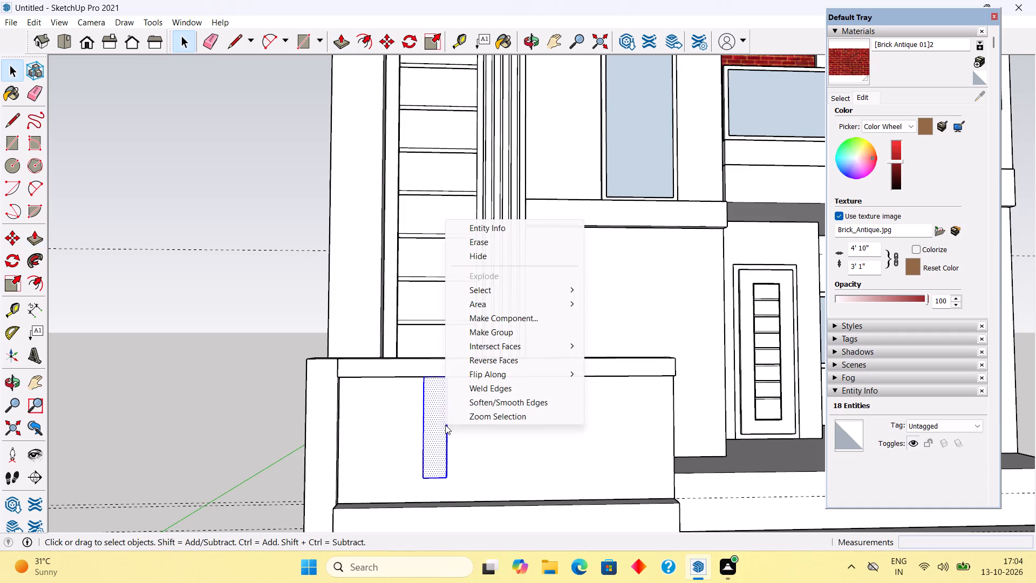
{"action": "left_click", "coordinate": [487, 334]}
Copy the grouped strip about 2' 8" along the cap's underside, towards the wall's open end.
{"action": "middle_click_drag", "start_coordinate": [487, 430], "coordinate": [440, 371]}
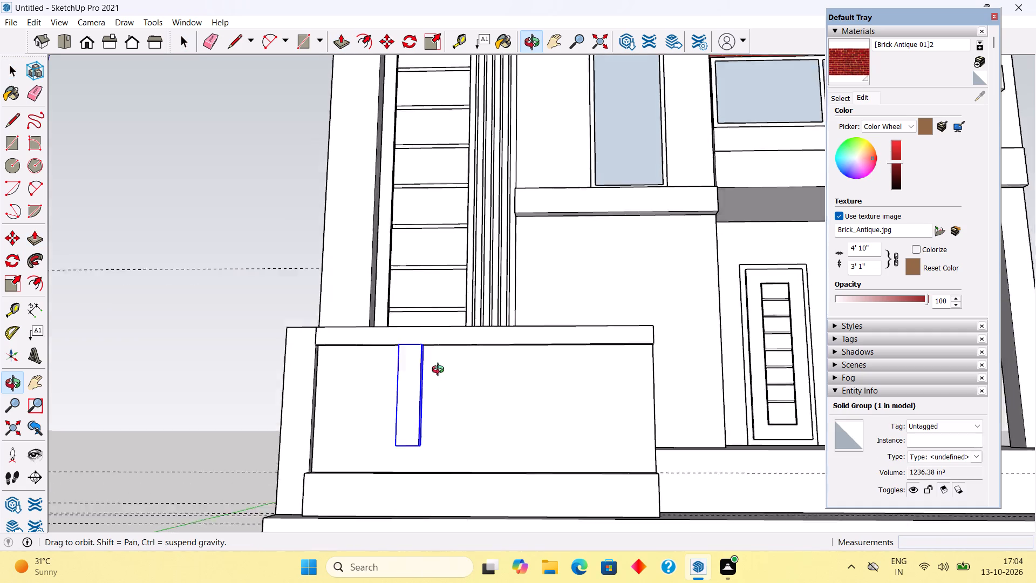
{"action": "middle_click_drag", "start_coordinate": [440, 371], "coordinate": [276, 380]}
{"action": "scroll", "coordinate": [346, 356], "scroll_direction": "up", "scroll_amount": 11}
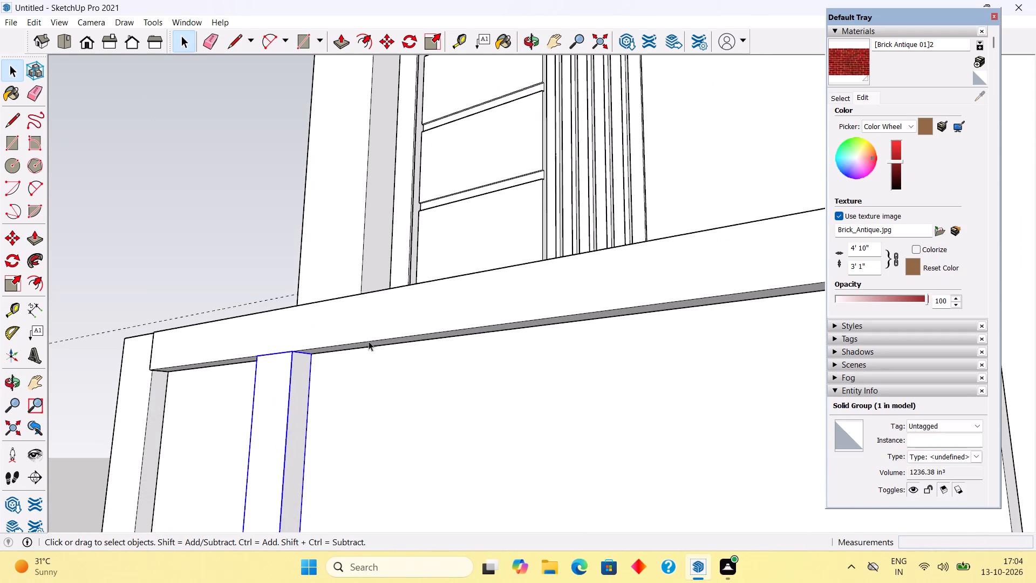
{"action": "key", "text": "m"}
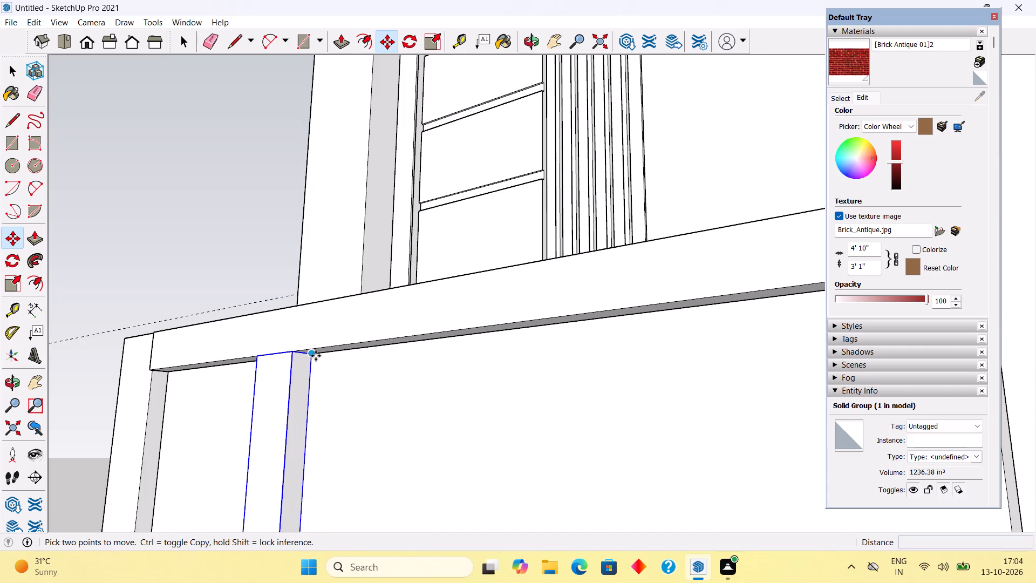
{"action": "left_click", "coordinate": [316, 356]}
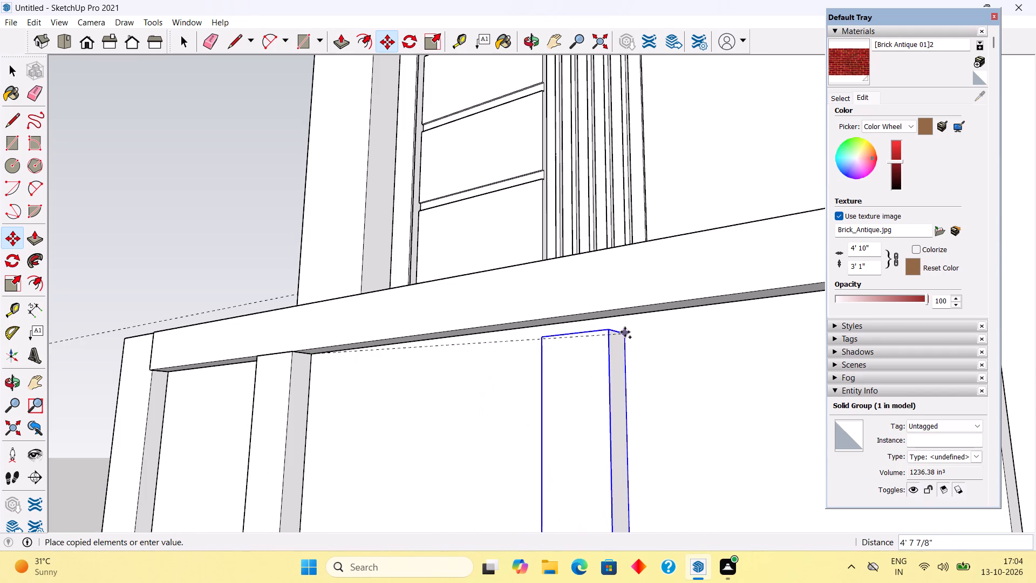
{"action": "scroll", "coordinate": [625, 332], "scroll_direction": "down", "scroll_amount": 16}
{"action": "middle_click_drag", "start_coordinate": [626, 333], "coordinate": [759, 357]}
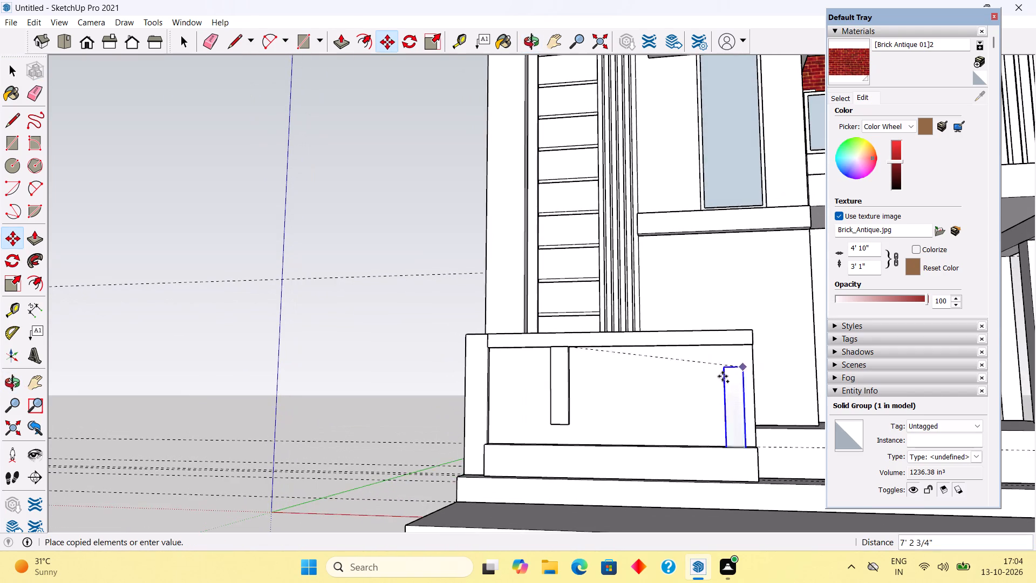
{"action": "scroll", "coordinate": [604, 337], "scroll_direction": "up", "scroll_amount": 15}
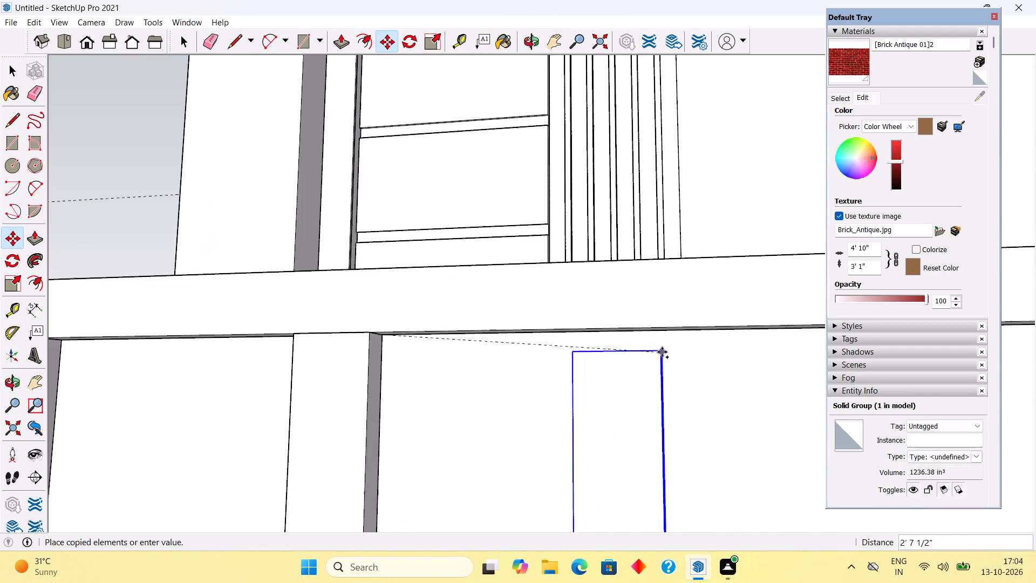
{"action": "scroll", "coordinate": [662, 331], "scroll_direction": "up", "scroll_amount": 5}
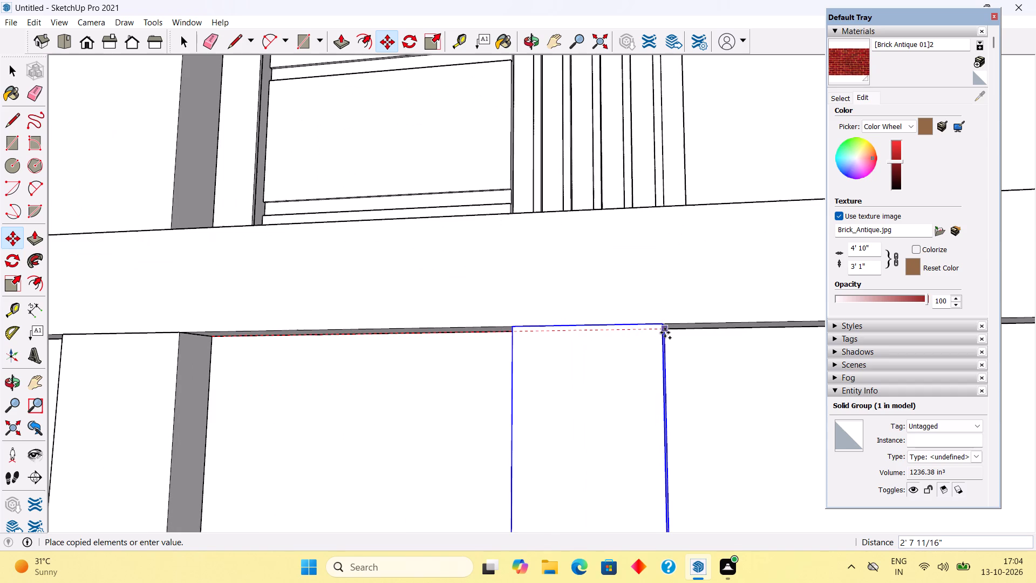
{"action": "left_click", "coordinate": [665, 333]}
Copy the second strip about 2' 11" further along the cap as a third strip and clear the selection.
{"action": "scroll", "coordinate": [665, 333], "scroll_direction": "down", "scroll_amount": 20}
{"action": "scroll", "coordinate": [665, 333], "scroll_direction": "down", "scroll_amount": 7}
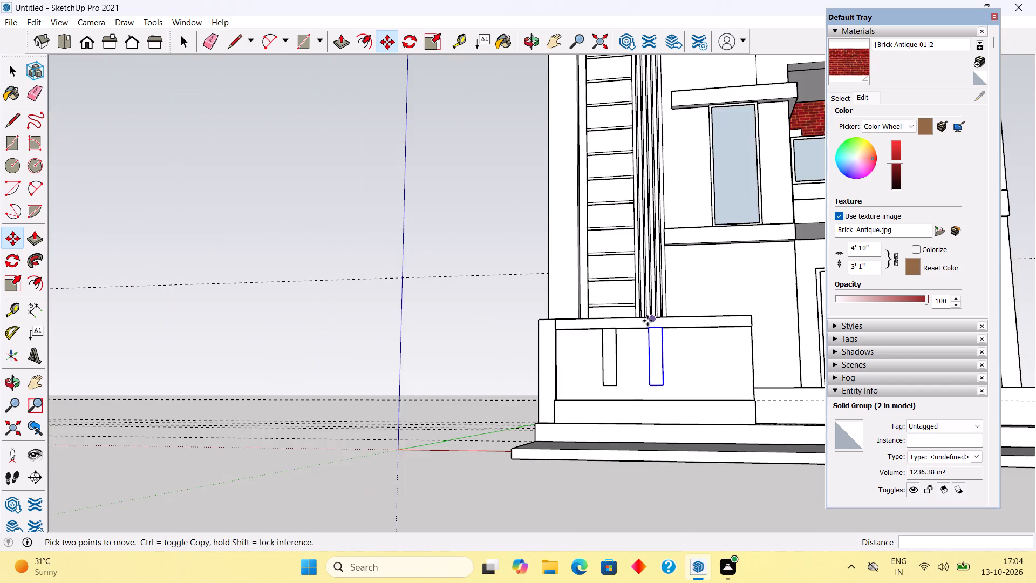
{"action": "scroll", "coordinate": [773, 330], "scroll_direction": "up", "scroll_amount": 11}
{"action": "middle_click_drag", "start_coordinate": [732, 333], "coordinate": [664, 311]}
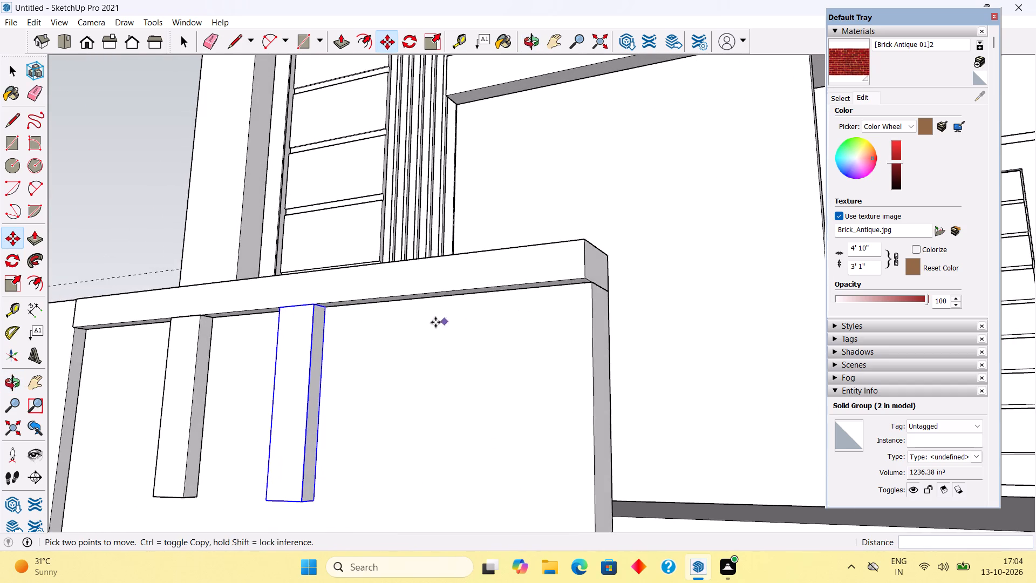
{"action": "scroll", "coordinate": [398, 318], "scroll_direction": "up", "scroll_amount": 5}
{"action": "left_click", "coordinate": [290, 300]}
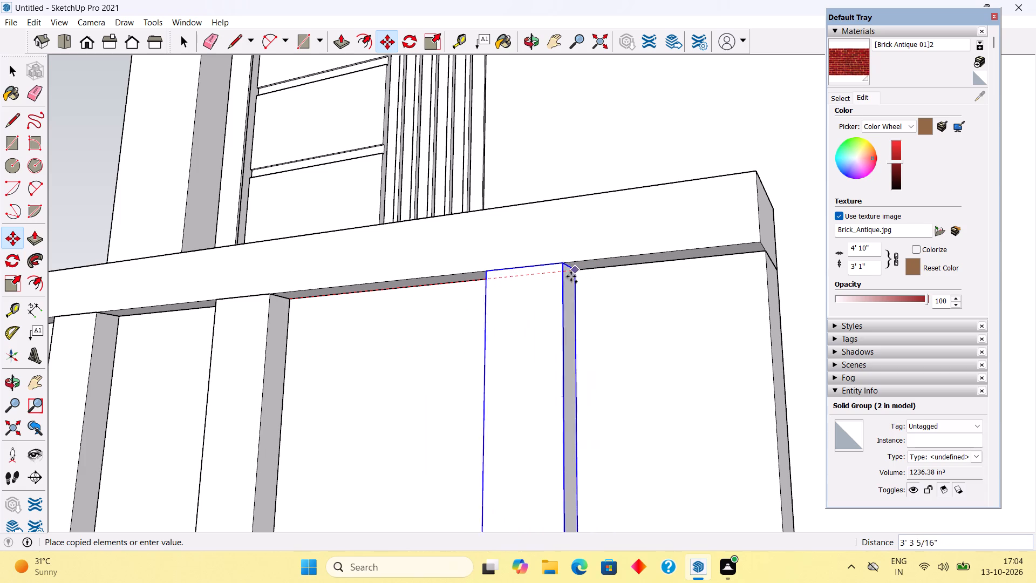
{"action": "left_click", "coordinate": [542, 278]}
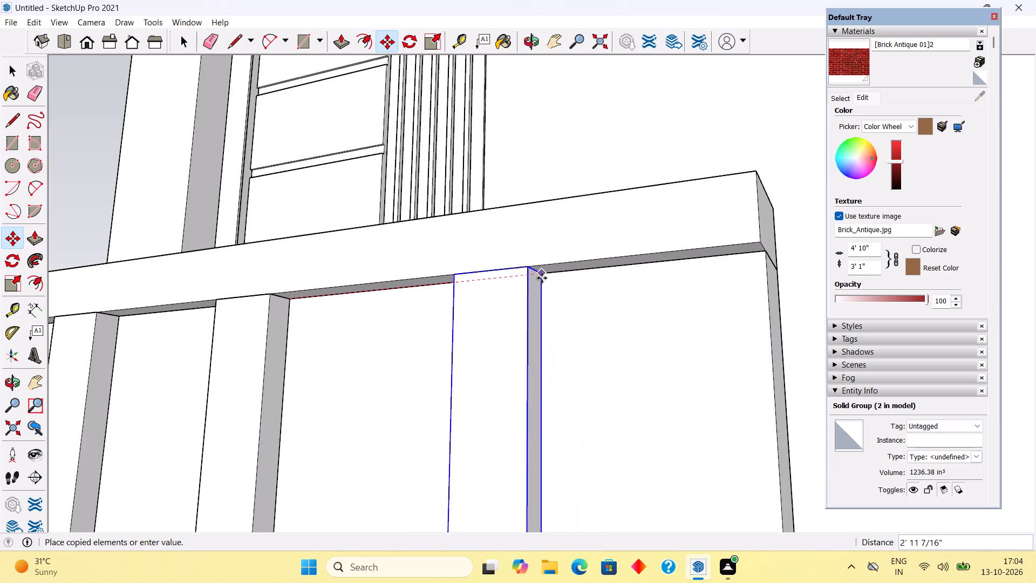
{"action": "key", "text": "space"}
{"action": "scroll", "coordinate": [541, 278], "scroll_direction": "down", "scroll_amount": 17}
{"action": "middle_click_drag", "start_coordinate": [448, 300], "coordinate": [458, 378]}
{"action": "scroll", "coordinate": [479, 391], "scroll_direction": "down", "scroll_amount": 4}
{"action": "middle_click_drag", "start_coordinate": [458, 378], "coordinate": [479, 390]}
{"action": "left_click", "coordinate": [269, 199]}
Draw an upright rectangle about 3' by 6' from the cap's top corner at the boundary wall's open end.
{"action": "middle_click_drag", "start_coordinate": [345, 267], "coordinate": [453, 243]}
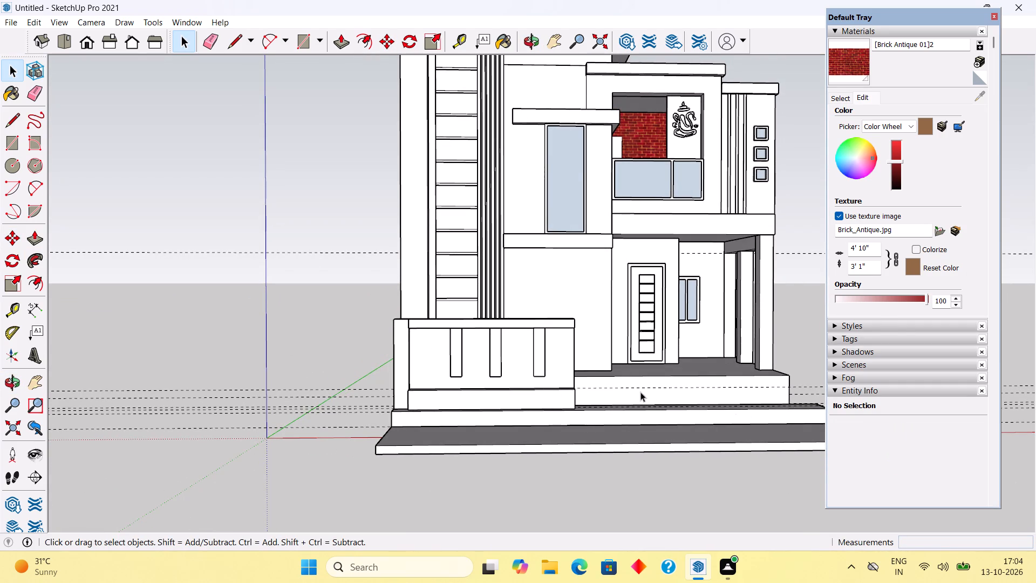
{"action": "middle_click_drag", "start_coordinate": [608, 387], "coordinate": [515, 401]}
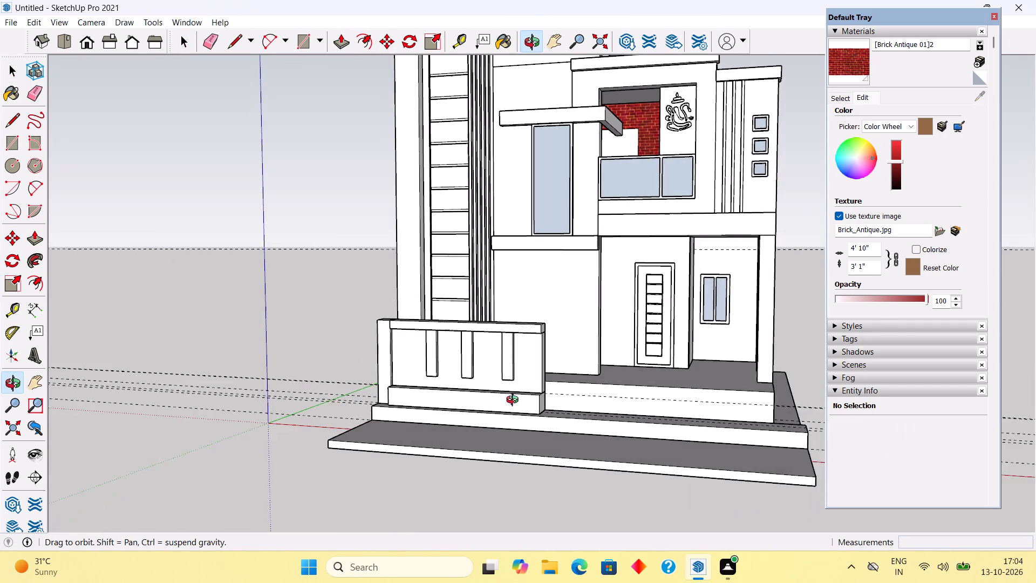
{"action": "middle_click_drag", "start_coordinate": [515, 401], "coordinate": [482, 416]}
{"action": "scroll", "coordinate": [556, 385], "scroll_direction": "up", "scroll_amount": 5}
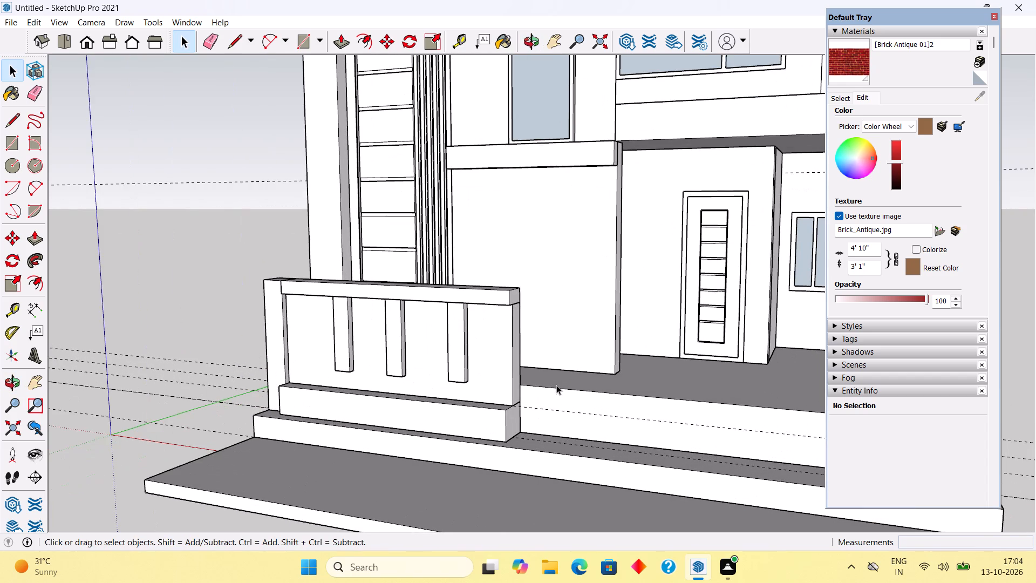
{"action": "key", "text": "r"}
{"action": "left_click", "coordinate": [521, 290]}
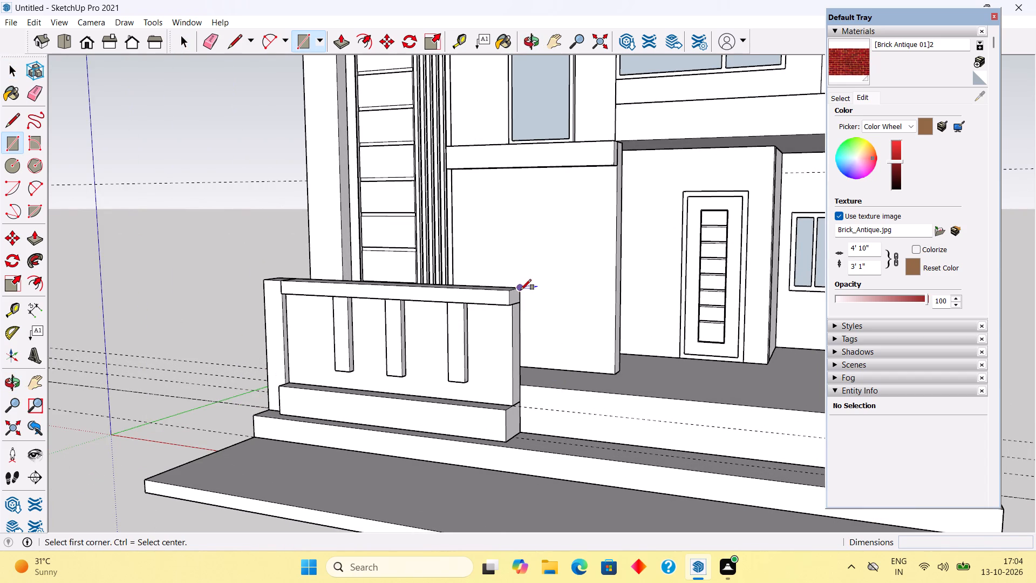
{"action": "left_click", "coordinate": [589, 438]}
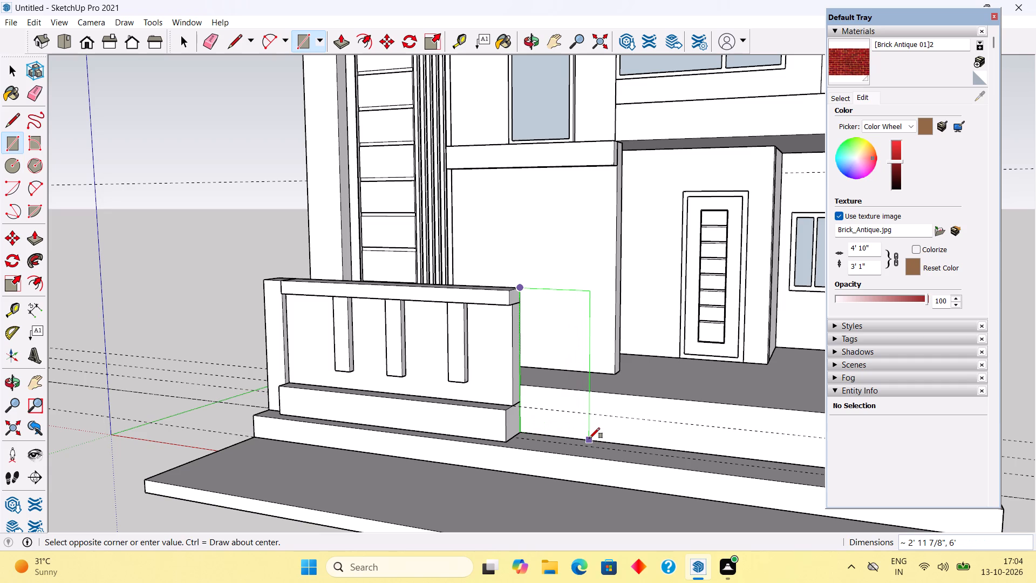
Extrude the upright rectangle at the boundary wall's open end about 1' 1/2", to the cap's front edge.
{"action": "key", "text": "p"}
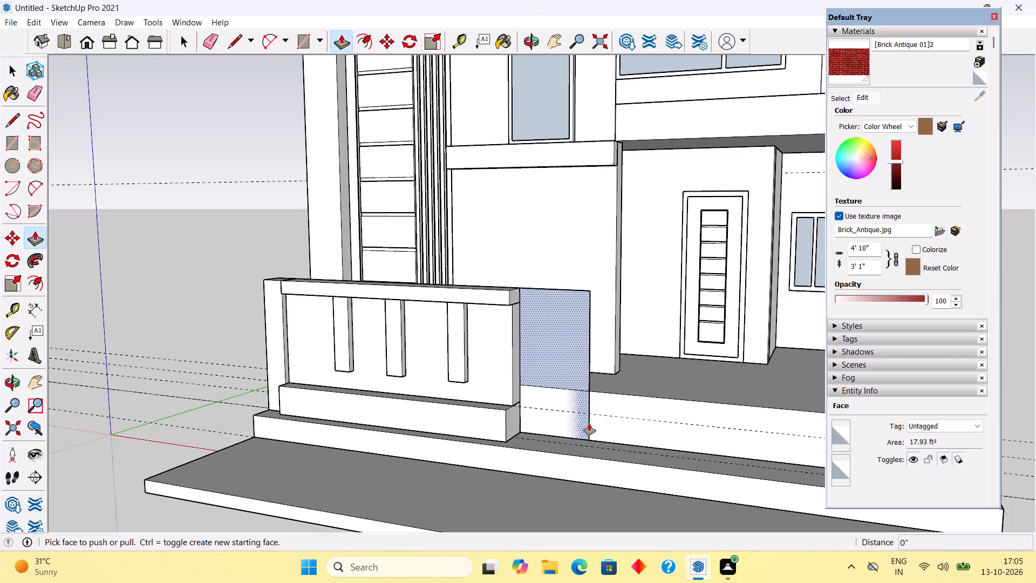
{"action": "left_click", "coordinate": [563, 369]}
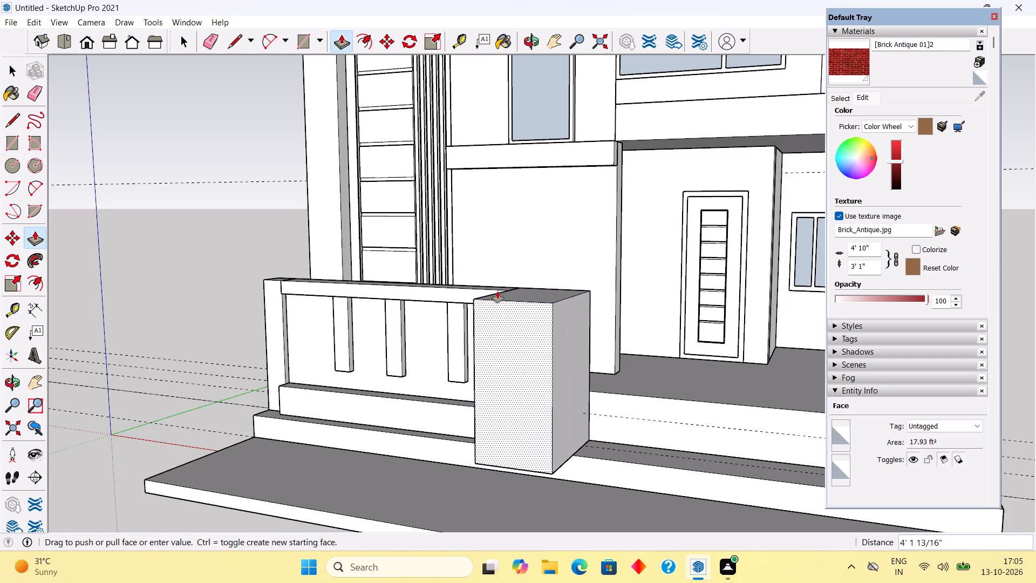
{"action": "left_click", "coordinate": [497, 287]}
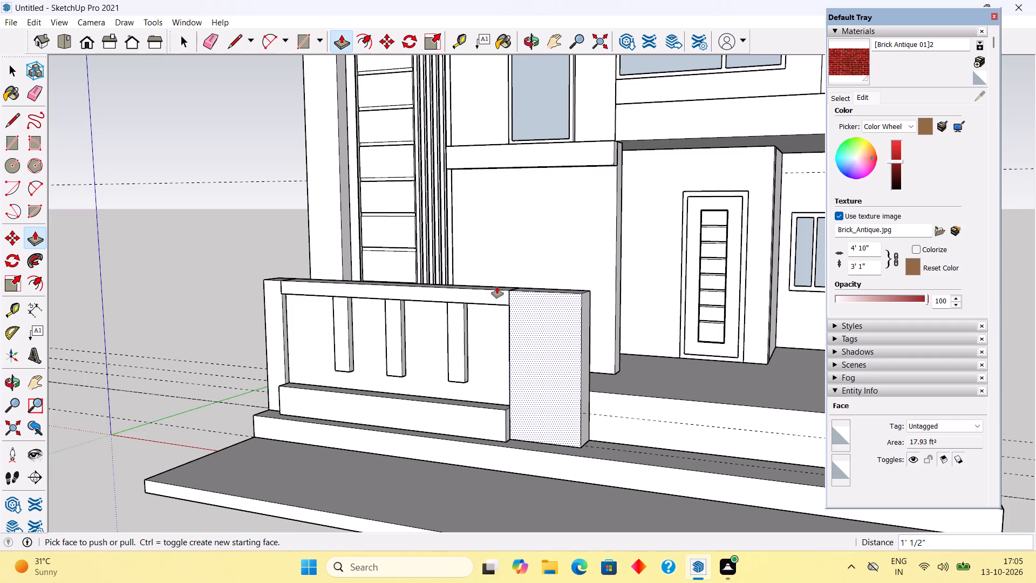
Select all connected geometry of the extruded end panel, make it a group and clear the selection.
{"action": "key", "text": "space"}
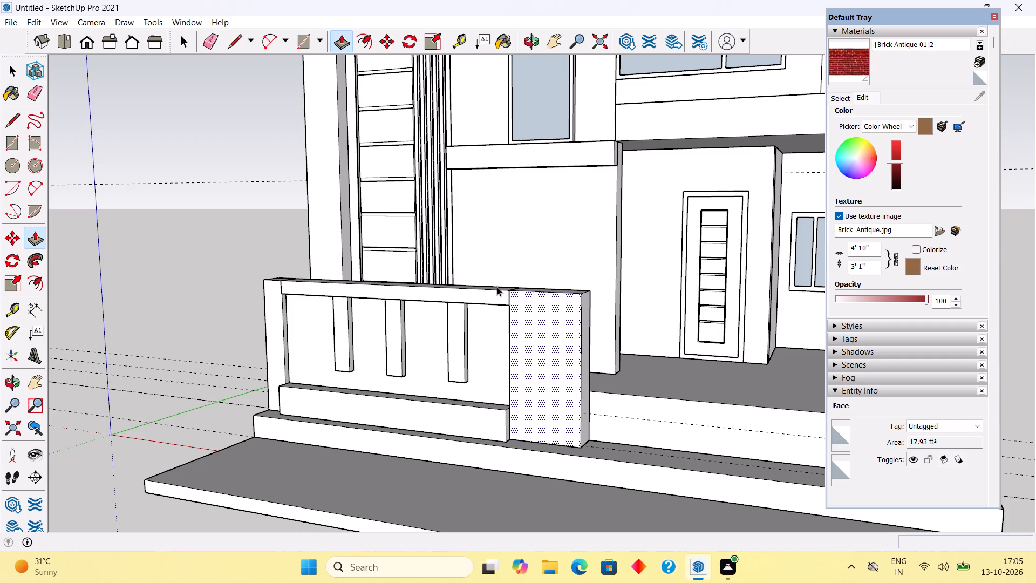
{"action": "triple_click", "coordinate": [533, 331]}
{"action": "right_click", "coordinate": [533, 331]}
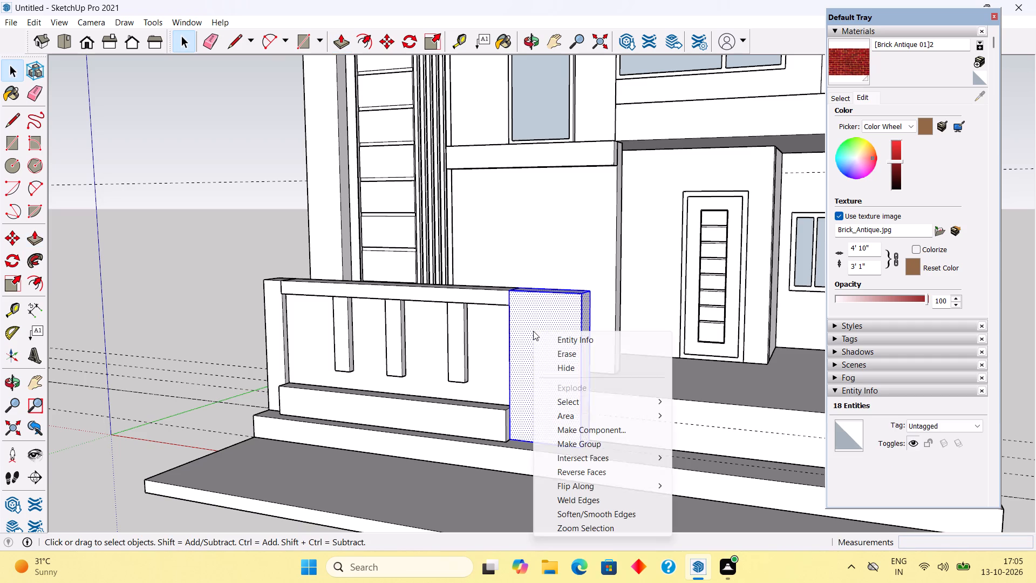
{"action": "left_click", "coordinate": [574, 439]}
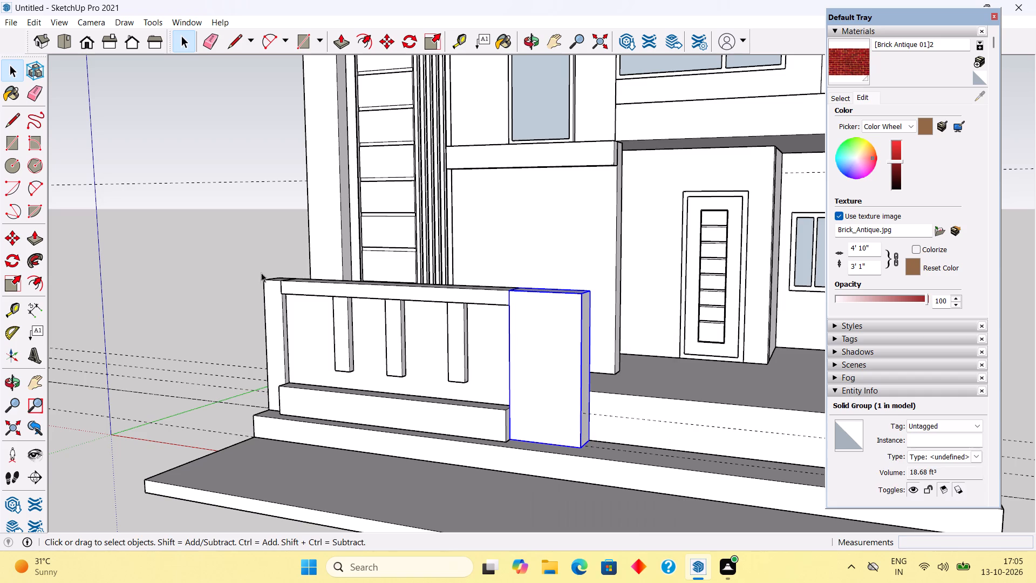
{"action": "left_click", "coordinate": [258, 260]}
Draw a 1' by 1' square on the upper entrance step, starting at the end panel's rear bottom corner.
{"action": "middle_click_drag", "start_coordinate": [677, 464], "coordinate": [749, 431]}
{"action": "scroll", "coordinate": [749, 431], "scroll_direction": "down", "scroll_amount": 4}
{"action": "scroll", "coordinate": [633, 362], "scroll_direction": "down", "scroll_amount": 5}
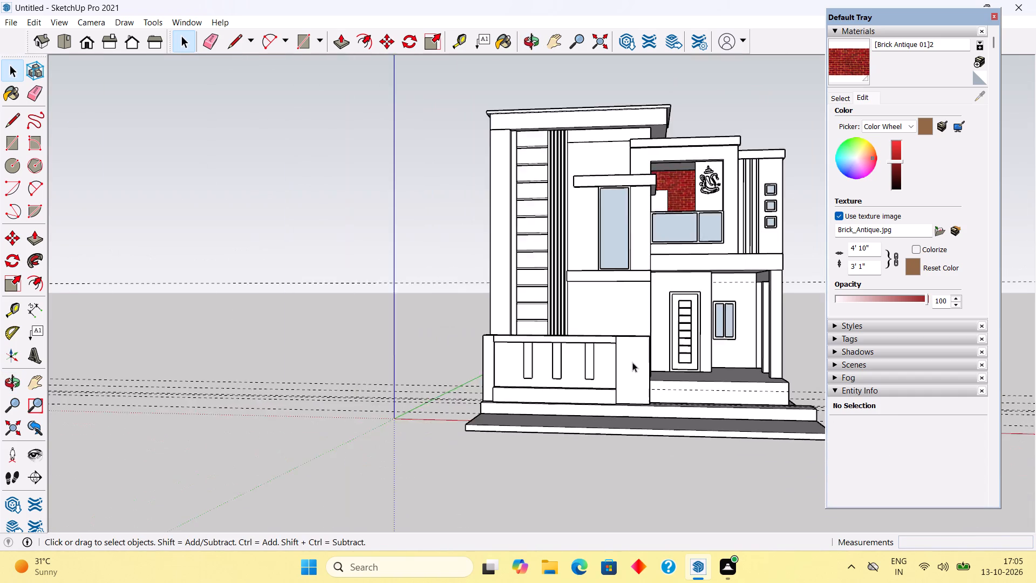
{"action": "scroll", "coordinate": [632, 362], "scroll_direction": "down", "scroll_amount": 3}
{"action": "scroll", "coordinate": [825, 263], "scroll_direction": "up", "scroll_amount": 5}
{"action": "scroll", "coordinate": [768, 346], "scroll_direction": "up", "scroll_amount": 8}
{"action": "middle_click_drag", "start_coordinate": [759, 360], "coordinate": [757, 368]}
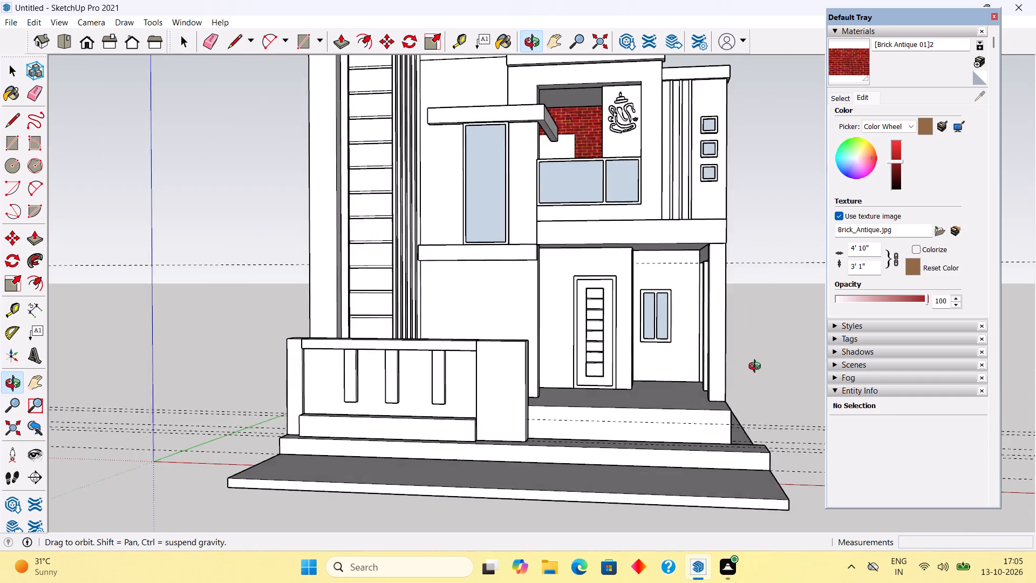
{"action": "middle_click_drag", "start_coordinate": [757, 368], "coordinate": [754, 419]}
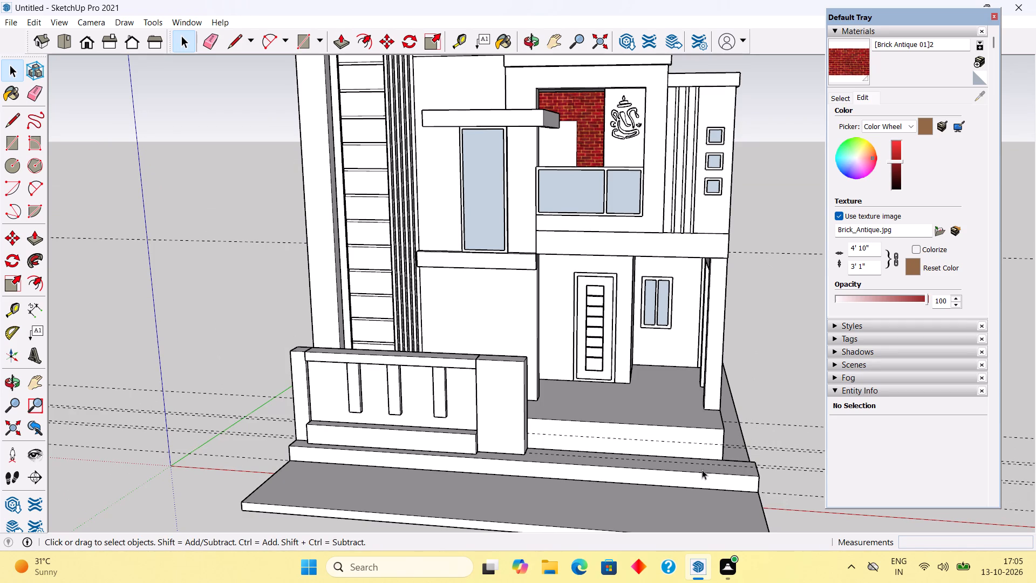
{"action": "scroll", "coordinate": [691, 476], "scroll_direction": "up", "scroll_amount": 5}
{"action": "scroll", "coordinate": [605, 451], "scroll_direction": "up", "scroll_amount": 1}
{"action": "middle_click_drag", "start_coordinate": [557, 451], "coordinate": [528, 484]}
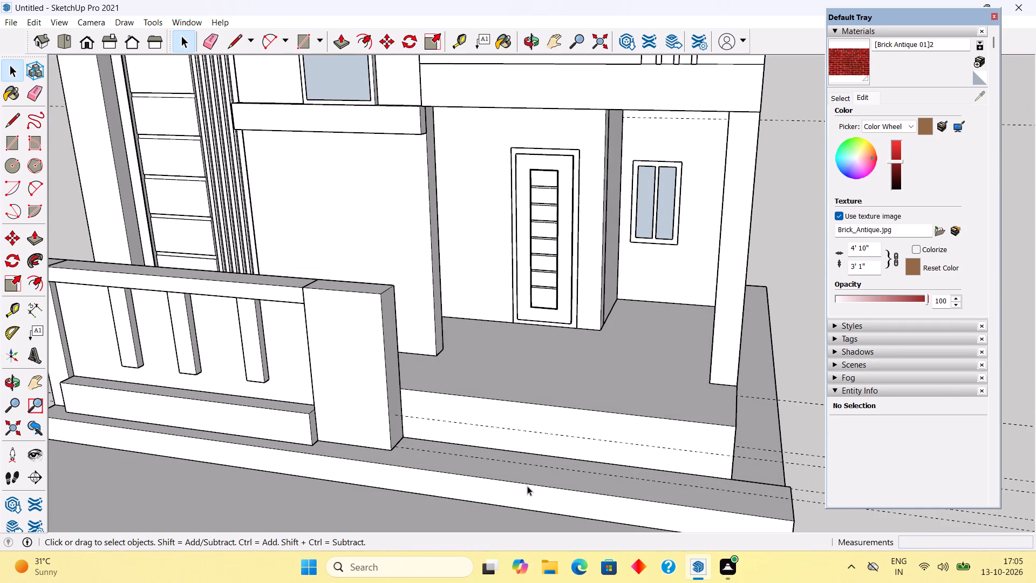
{"action": "key", "text": "r"}
{"action": "scroll", "coordinate": [434, 446], "scroll_direction": "up", "scroll_amount": 4}
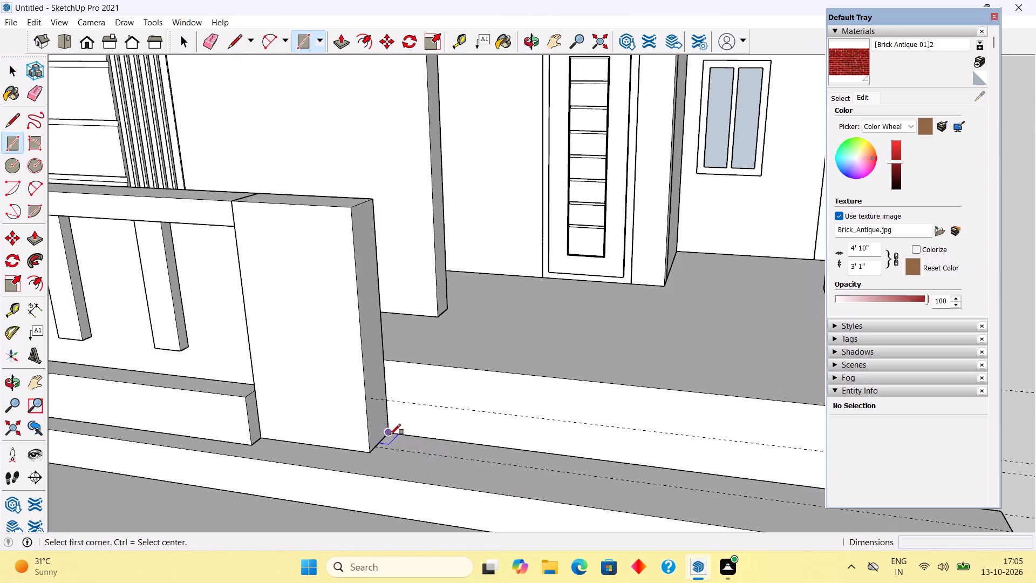
{"action": "left_click", "coordinate": [390, 435]}
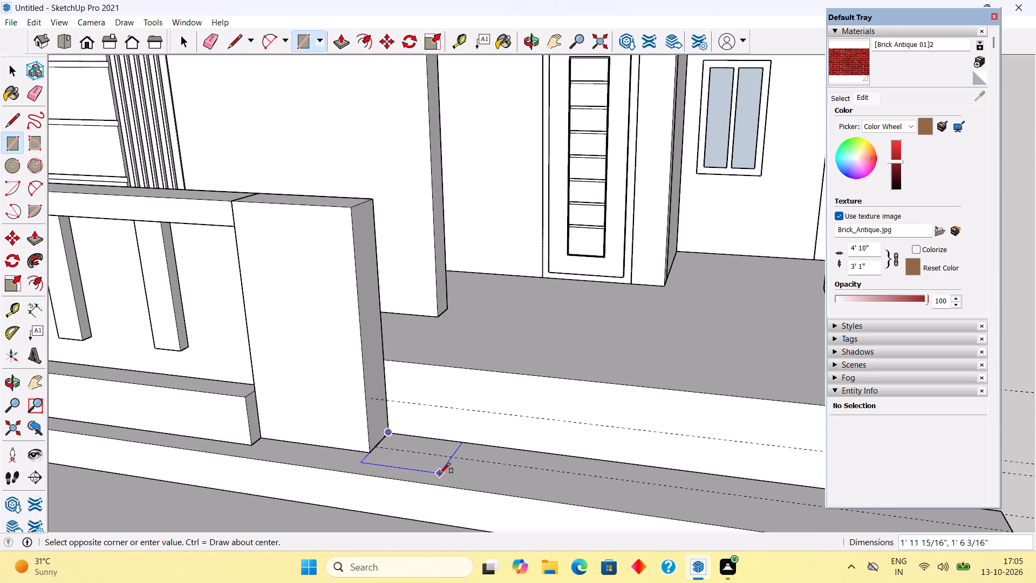
{"action": "type", "text": "1',1'"}
{"action": "key", "text": "Return"}
{"action": "key", "text": "space"}
Extrude the square up 6', level with the top of the end panel, to form a pillar.
{"action": "scroll", "coordinate": [390, 456], "scroll_direction": "up", "scroll_amount": 3}
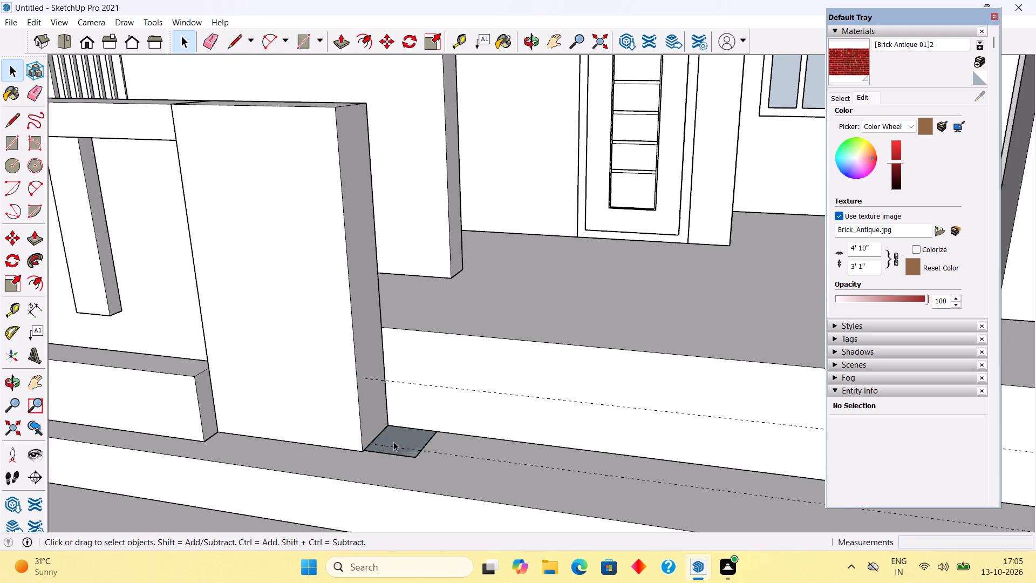
{"action": "key", "text": "p"}
{"action": "left_click", "coordinate": [393, 442]}
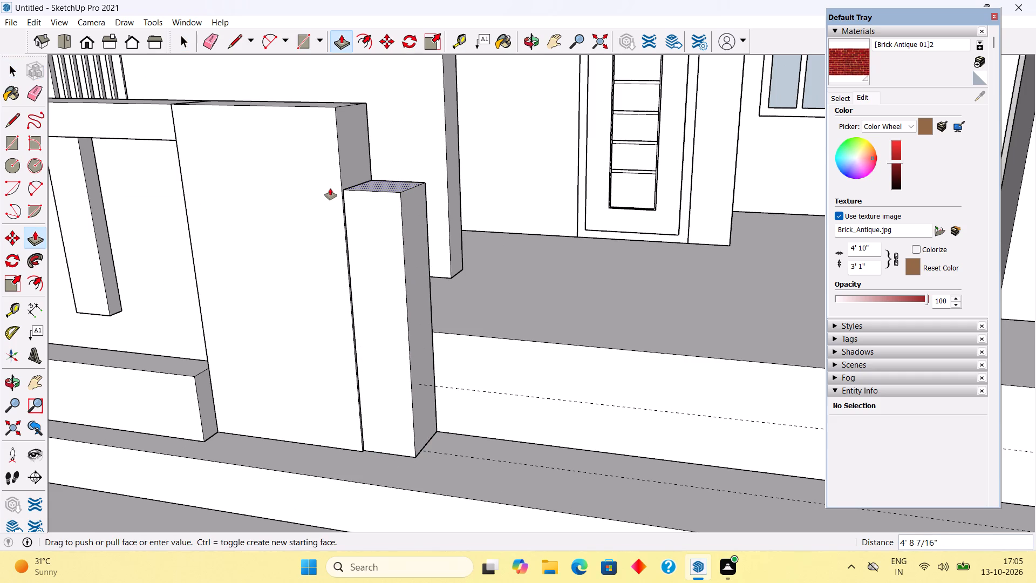
{"action": "left_click", "coordinate": [289, 101]}
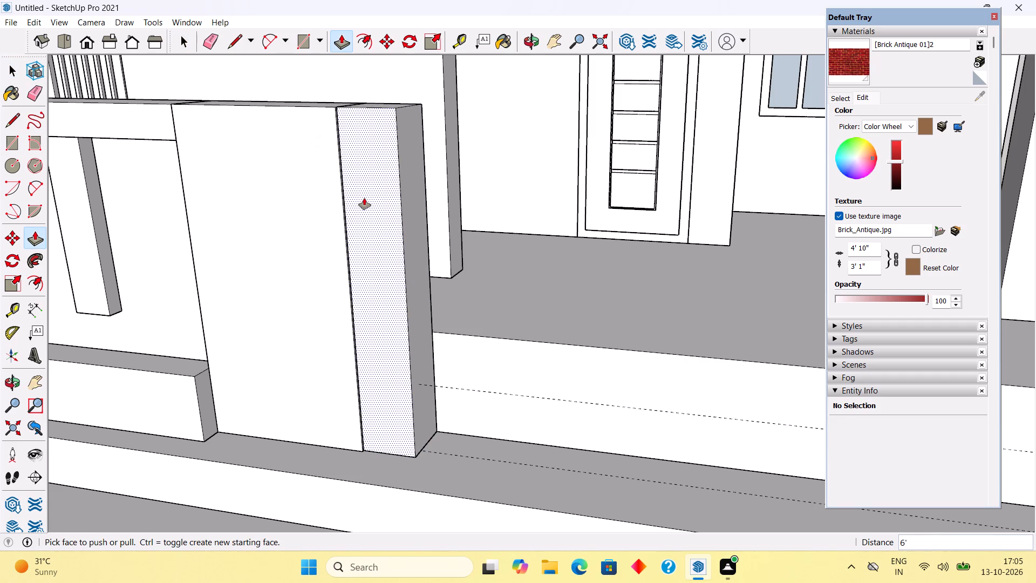
Extend the new pillar's front face and its outer side face by 2" each.
{"action": "left_click", "coordinate": [364, 198]}
{"action": "type", "text": "2\""}
{"action": "key", "text": "Return"}
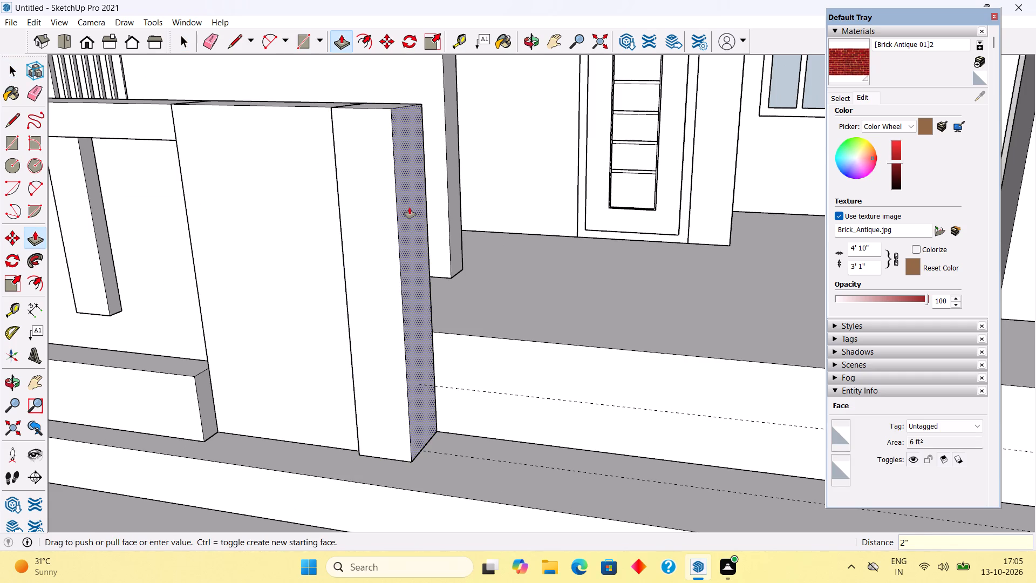
{"action": "left_click", "coordinate": [413, 208]}
{"action": "type", "text": "2\""}
{"action": "key", "text": "Return"}
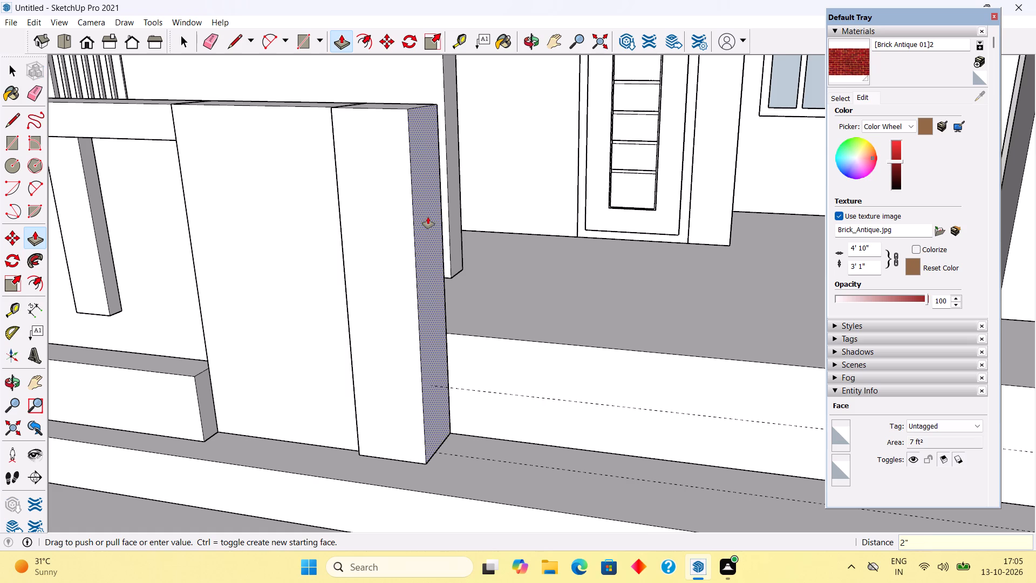
Select all connected geometry of the pillar, make it a group and clear the selection.
{"action": "key", "text": "space"}
{"action": "triple_click", "coordinate": [364, 207]}
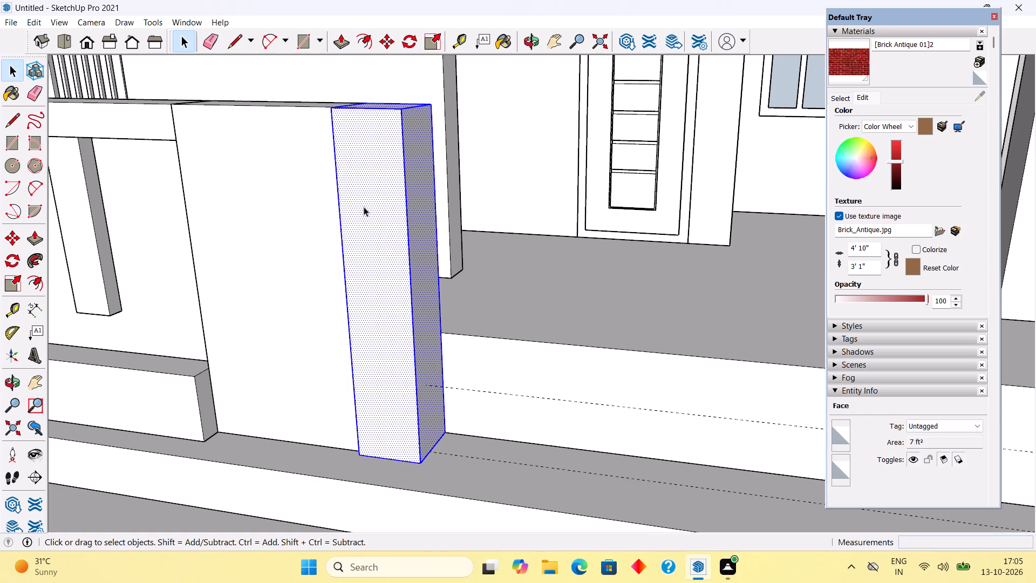
{"action": "right_click", "coordinate": [364, 207]}
{"action": "left_click", "coordinate": [415, 320]}
{"action": "scroll", "coordinate": [402, 297], "scroll_direction": "down", "scroll_amount": 13}
{"action": "left_click", "coordinate": [733, 240]}
Copy the grouped pillar about 10' 11" along the entrance step to the porch plinth's far corner, and clear the selection.
{"action": "middle_click_drag", "start_coordinate": [469, 309], "coordinate": [614, 316]}
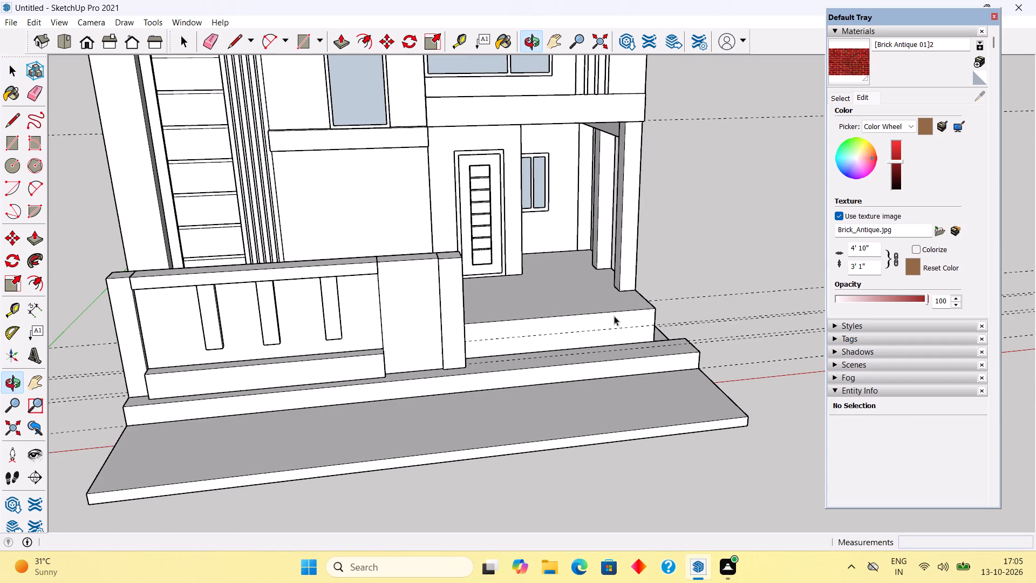
{"action": "middle_click_drag", "start_coordinate": [625, 313], "coordinate": [595, 359]}
{"action": "scroll", "coordinate": [442, 362], "scroll_direction": "up", "scroll_amount": 4}
{"action": "left_click", "coordinate": [446, 361]}
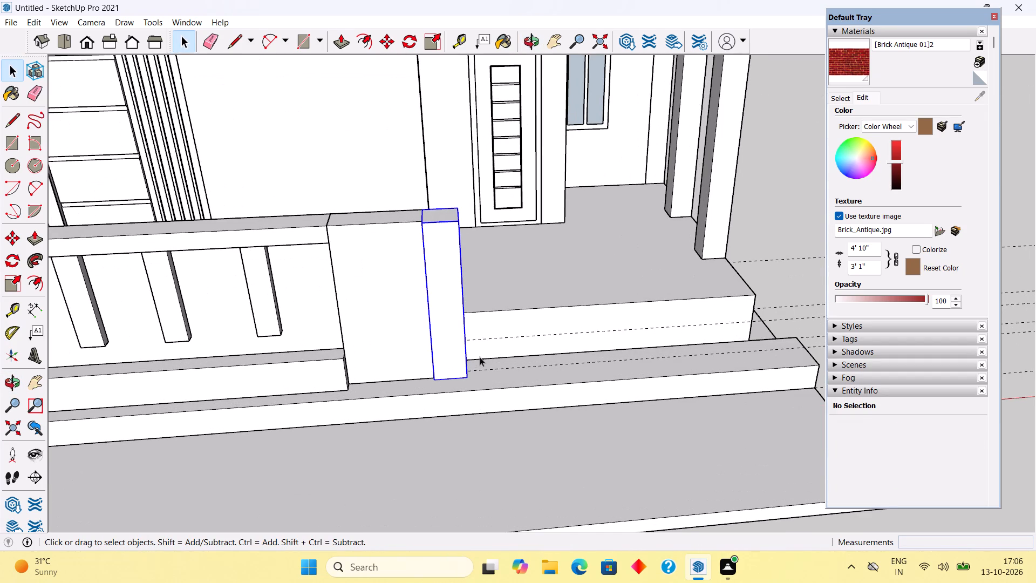
{"action": "middle_click_drag", "start_coordinate": [407, 328], "coordinate": [252, 313]}
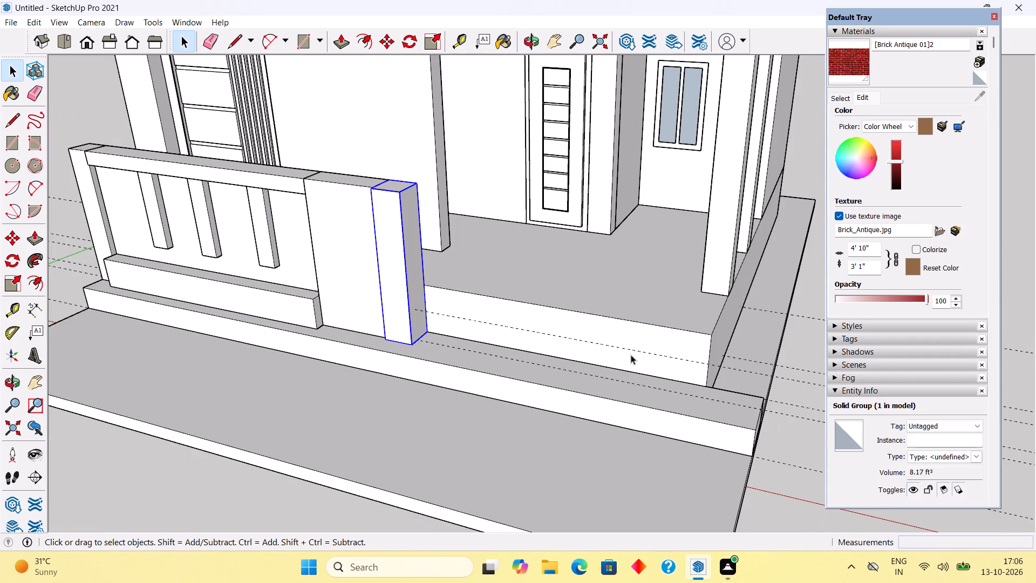
{"action": "key", "text": "r"}
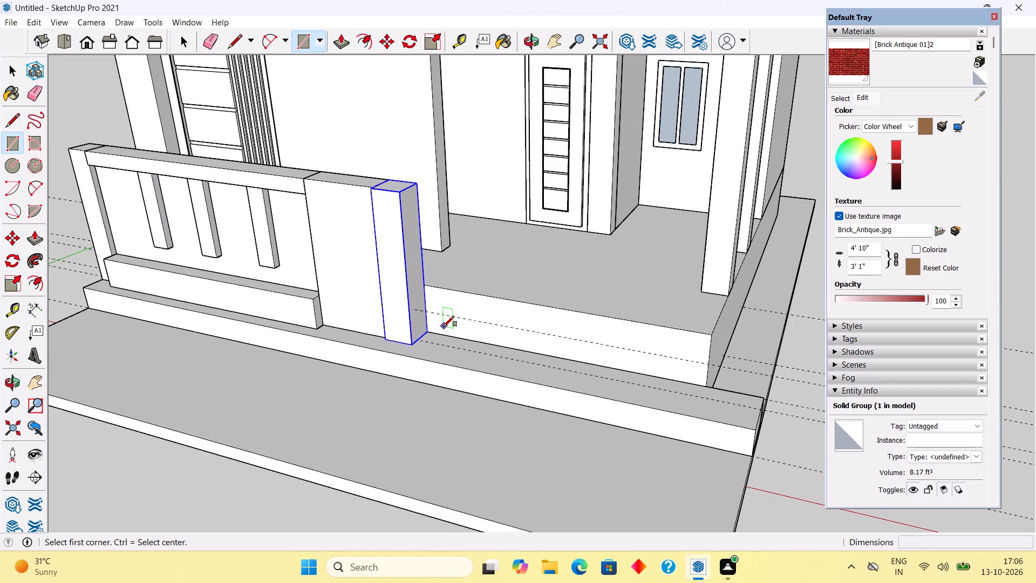
{"action": "key", "text": "m"}
{"action": "left_click", "coordinate": [432, 328]}
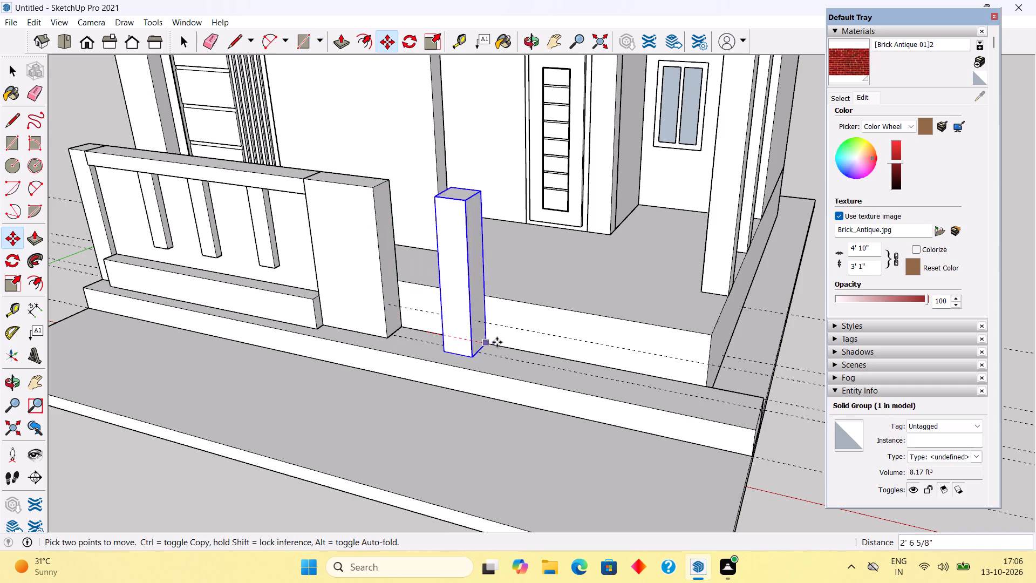
{"action": "left_click", "coordinate": [706, 382]}
{"action": "key", "text": "space"}
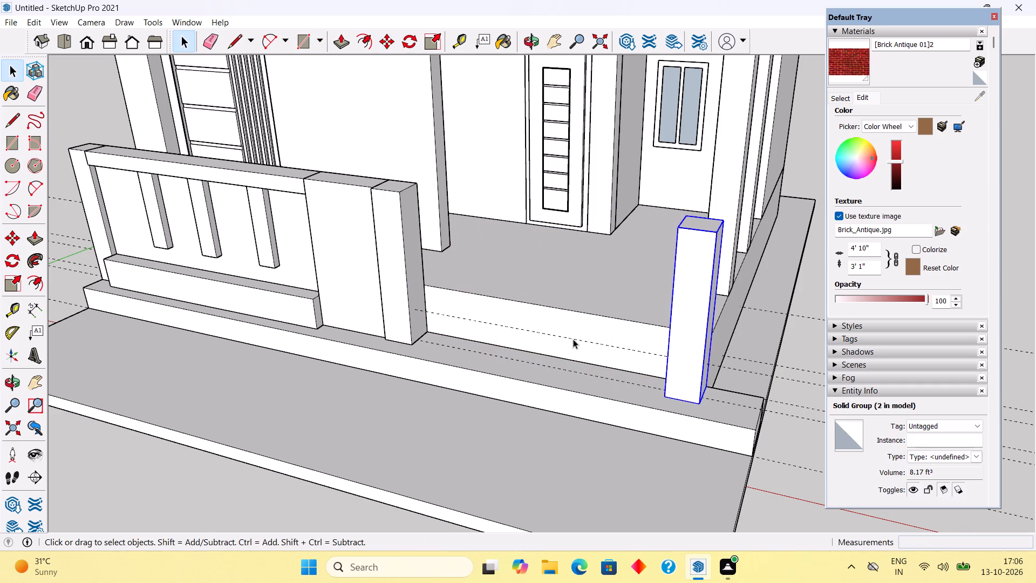
{"action": "middle_click_drag", "start_coordinate": [573, 339], "coordinate": [655, 263]}
{"action": "scroll", "coordinate": [655, 263], "scroll_direction": "down", "scroll_amount": 4}
{"action": "left_click", "coordinate": [793, 174]}
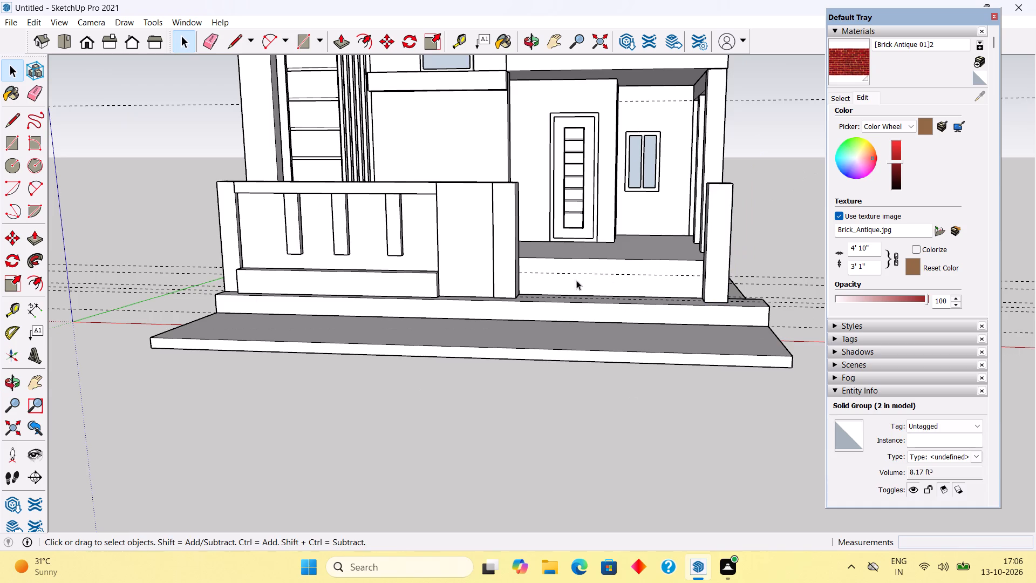
Open the pillar group beside the end panel and push its top face down to leave a short block.
{"action": "middle_click_drag", "start_coordinate": [576, 280], "coordinate": [652, 276]}
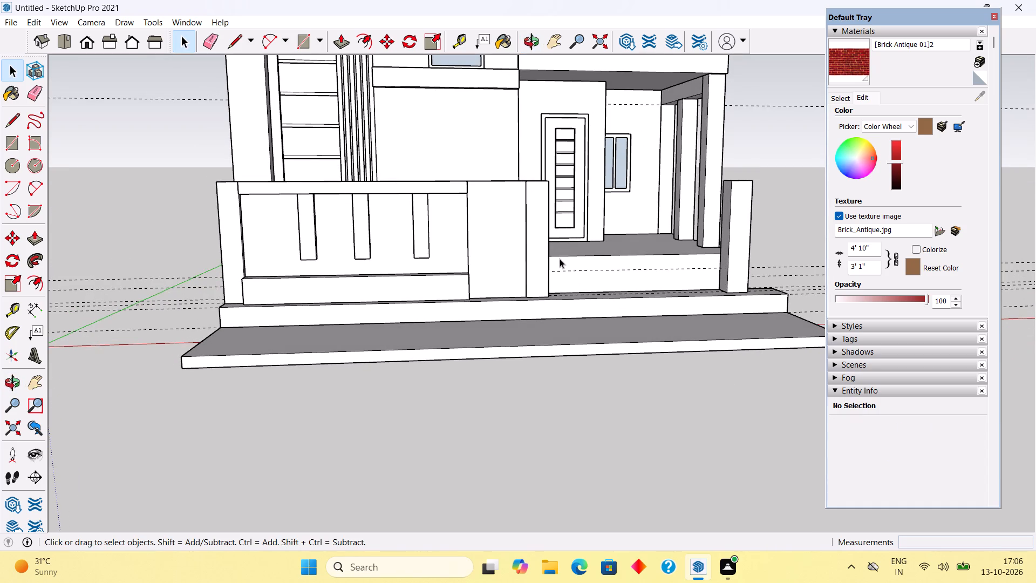
{"action": "middle_click_drag", "start_coordinate": [556, 279], "coordinate": [503, 324]}
{"action": "middle_click_drag", "start_coordinate": [514, 175], "coordinate": [505, 289]}
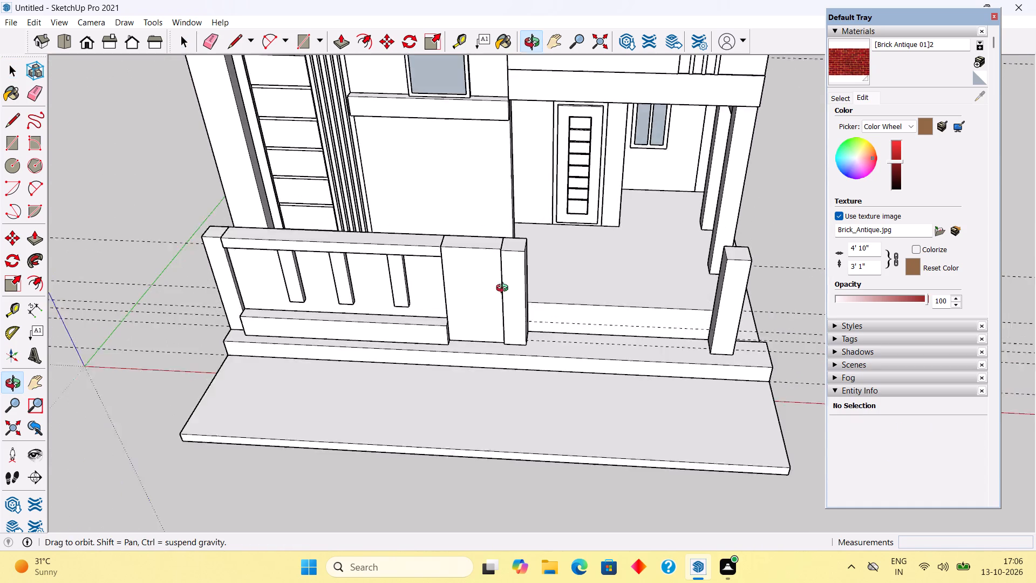
{"action": "middle_click_drag", "start_coordinate": [505, 289], "coordinate": [507, 327]}
{"action": "middle_click_drag", "start_coordinate": [524, 291], "coordinate": [521, 302]}
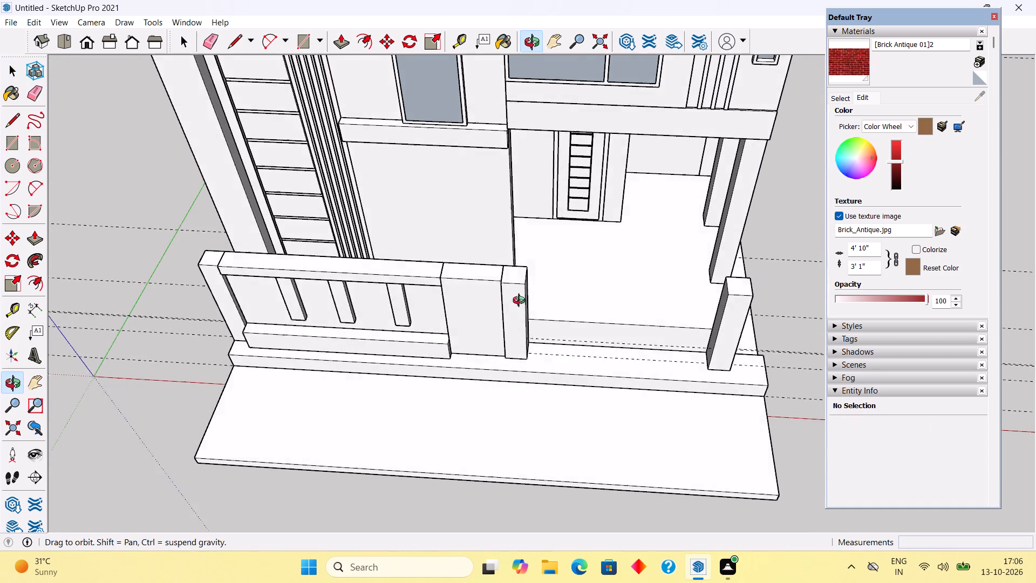
{"action": "middle_click_drag", "start_coordinate": [521, 302], "coordinate": [519, 340]}
{"action": "scroll", "coordinate": [529, 294], "scroll_direction": "up", "scroll_amount": 5}
{"action": "triple_click", "coordinate": [502, 291]}
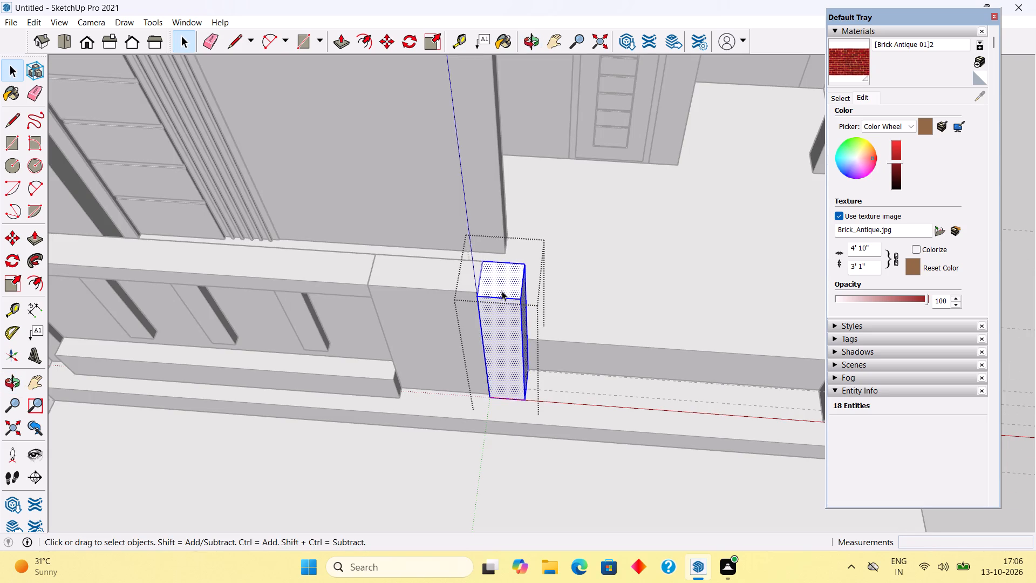
{"action": "key", "text": "p"}
{"action": "left_click", "coordinate": [502, 291]}
{"action": "left_click", "coordinate": [568, 330]}
{"action": "key", "text": "space"}
Open the copied pillar group at the far end, push its top face down 4', and close the group.
{"action": "scroll", "coordinate": [568, 327], "scroll_direction": "down", "scroll_amount": 3}
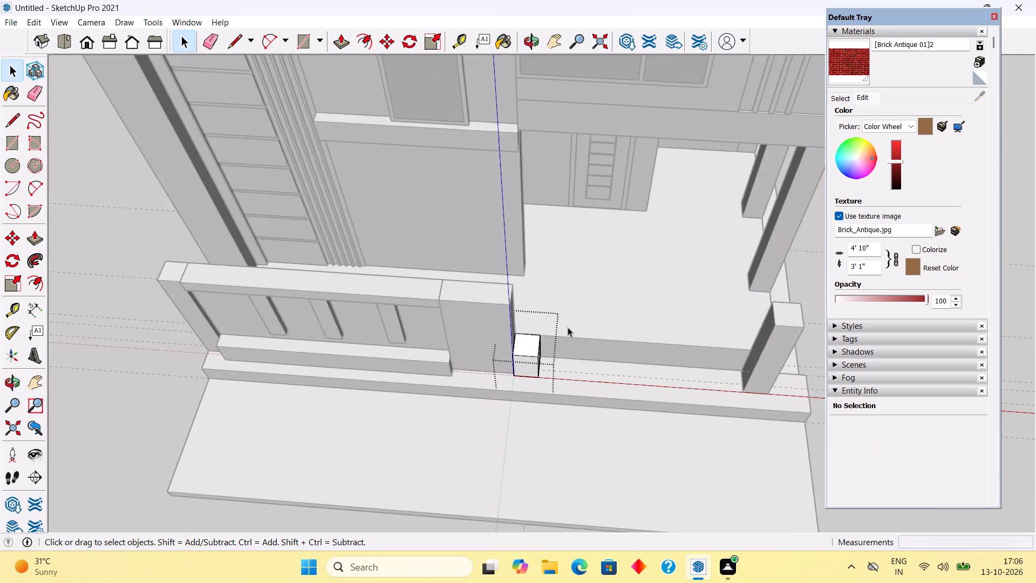
{"action": "scroll", "coordinate": [568, 327], "scroll_direction": "down", "scroll_amount": 6}
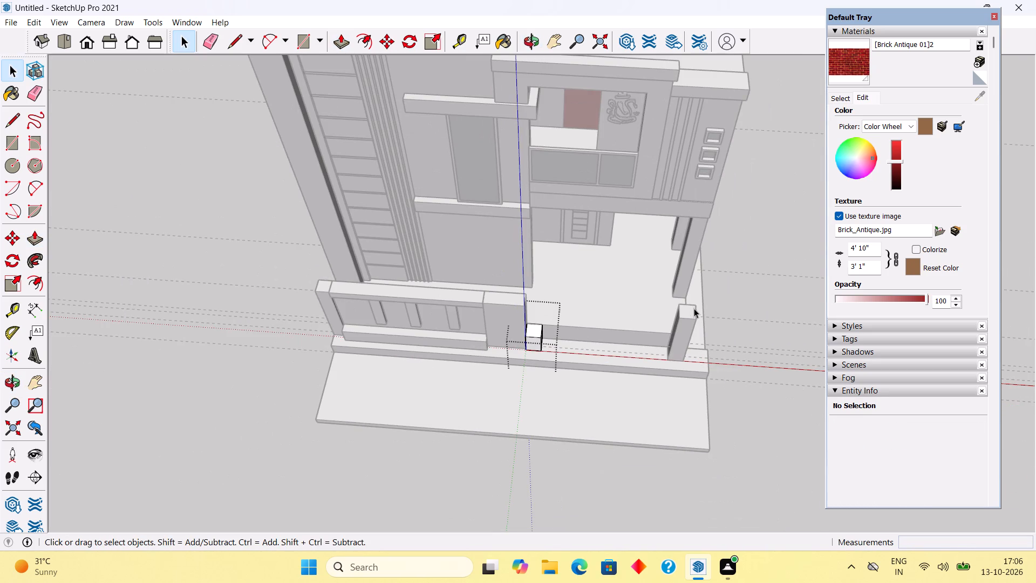
{"action": "double_click", "coordinate": [694, 308]}
{"action": "left_click", "coordinate": [694, 308]}
{"action": "key", "text": "p"}
{"action": "left_click", "coordinate": [694, 308]}
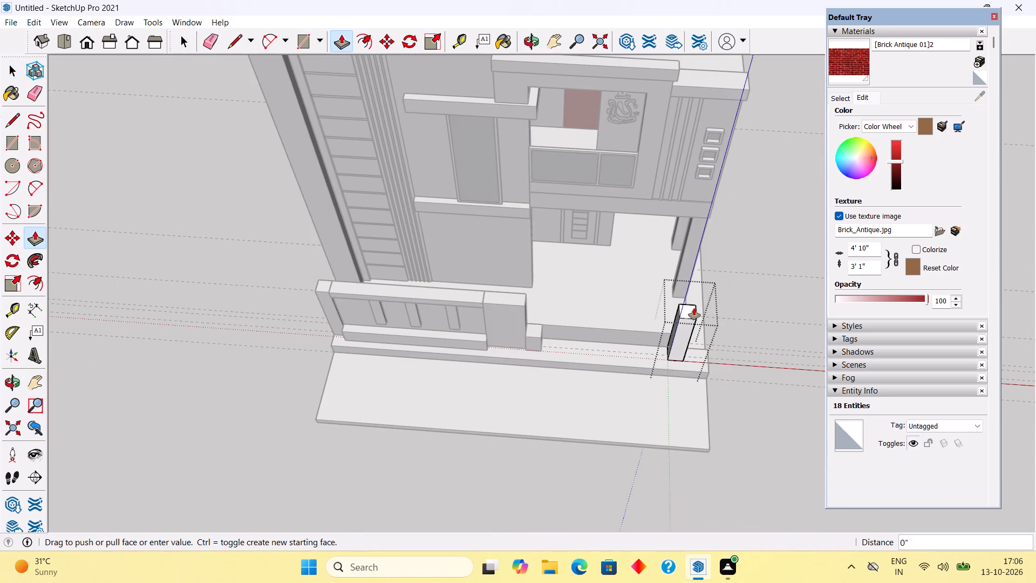
{"action": "double_click", "coordinate": [677, 331]}
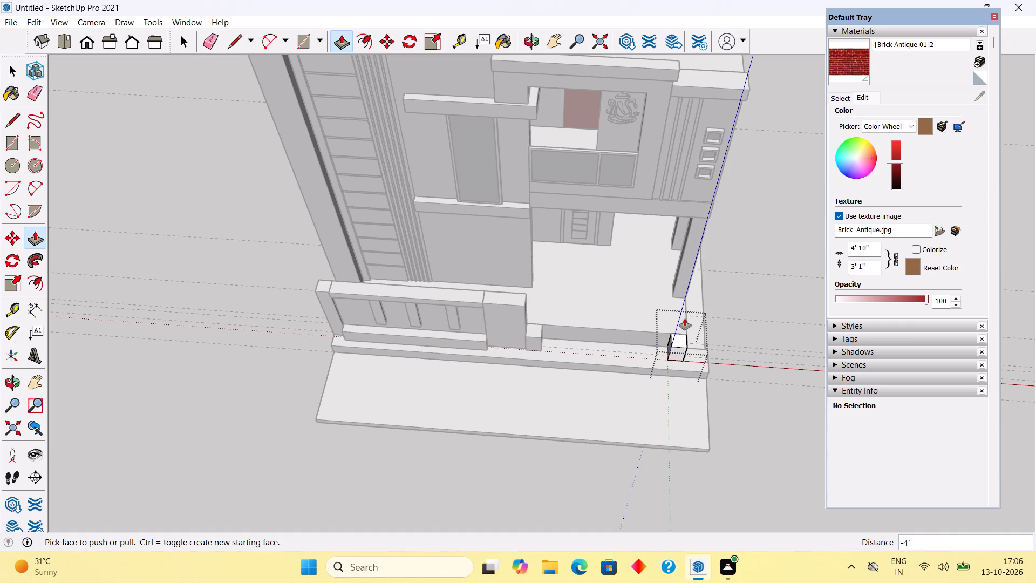
{"action": "key", "text": "space"}
{"action": "left_click", "coordinate": [745, 251]}
{"action": "scroll", "coordinate": [532, 322], "scroll_direction": "up", "scroll_amount": 9}
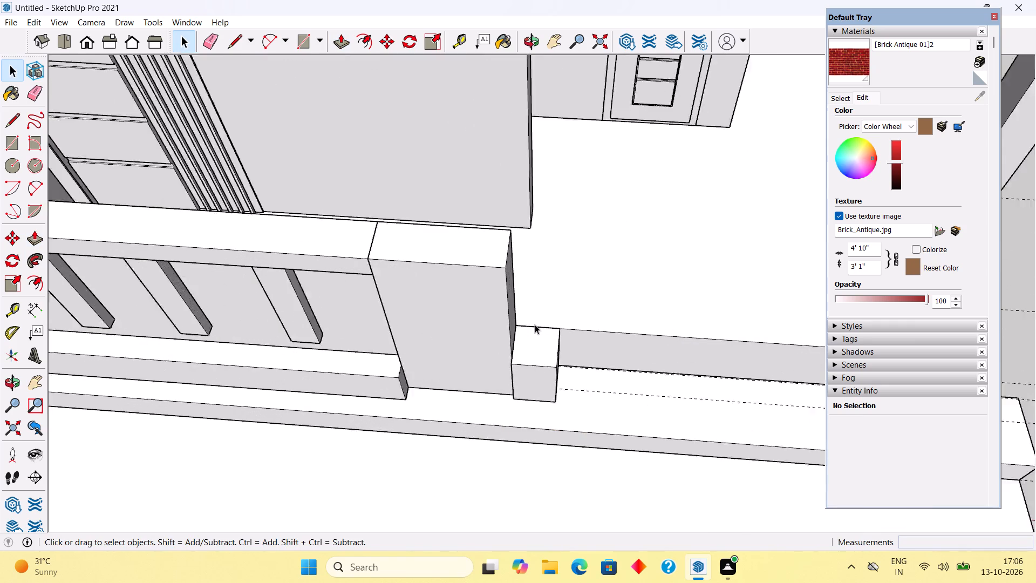
Draw a 1' by 1' rectangle from the inner corner of the short block's top beside the end panel.
{"action": "scroll", "coordinate": [535, 324], "scroll_direction": "up", "scroll_amount": 8}
{"action": "key", "text": "r"}
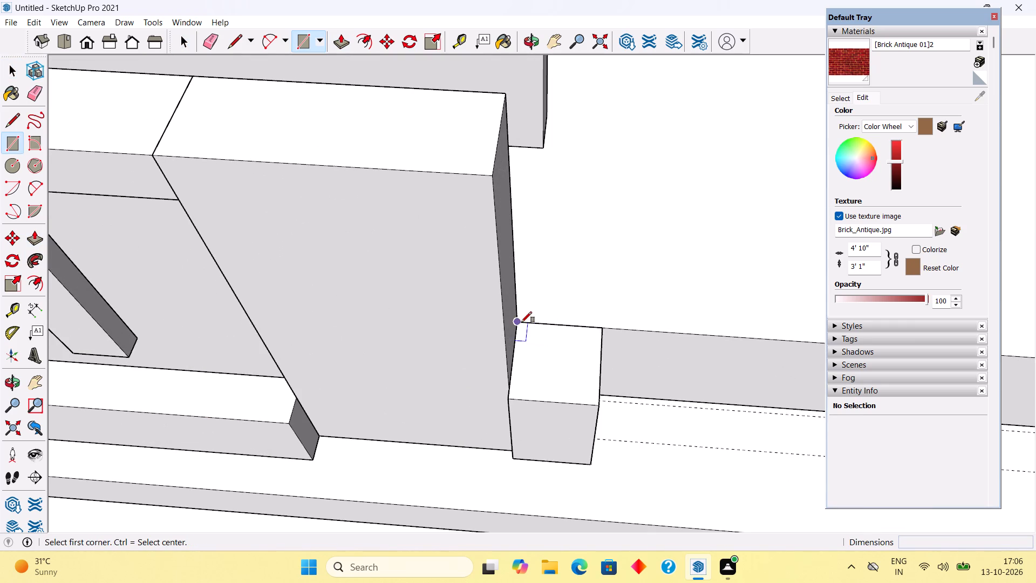
{"action": "left_click", "coordinate": [521, 322]}
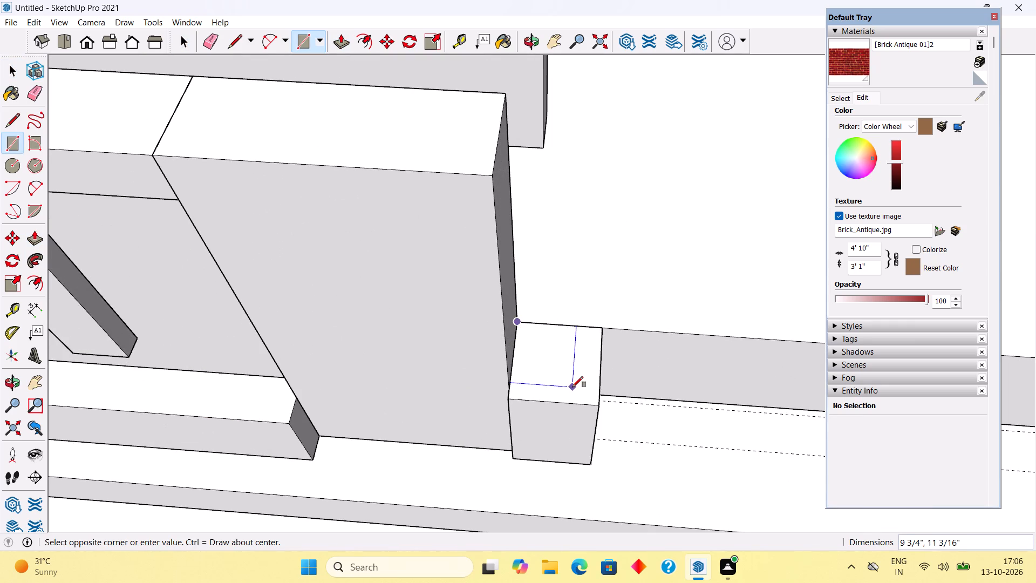
{"action": "type", "text": "1',1'"}
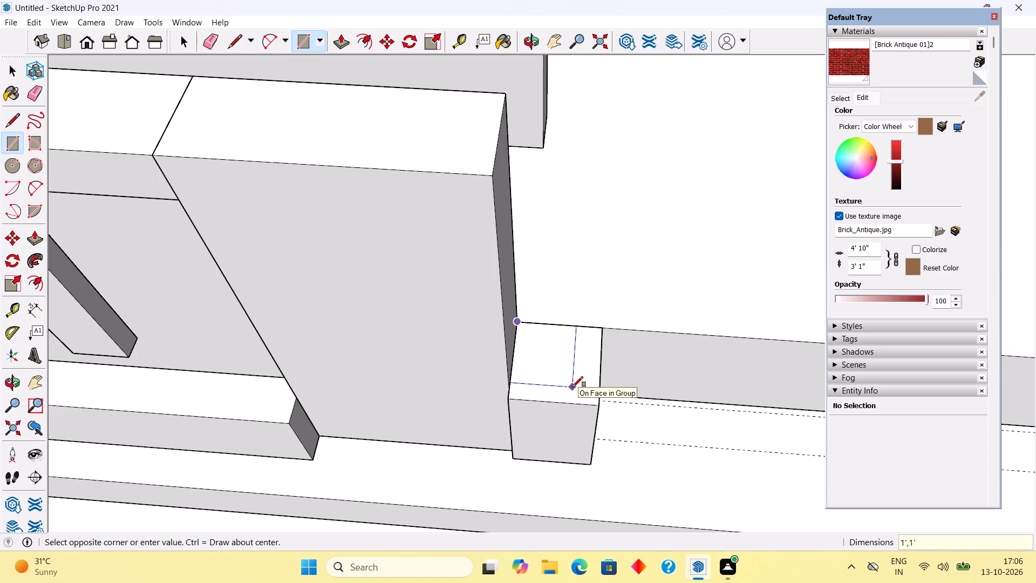
{"action": "key", "text": "Return"}
{"action": "key", "text": "space"}
Pull the new square face up 4' to the end panel's top, forming the pillar's upper shaft.
{"action": "type", "text": "p"}
{"action": "left_click", "coordinate": [580, 351]}
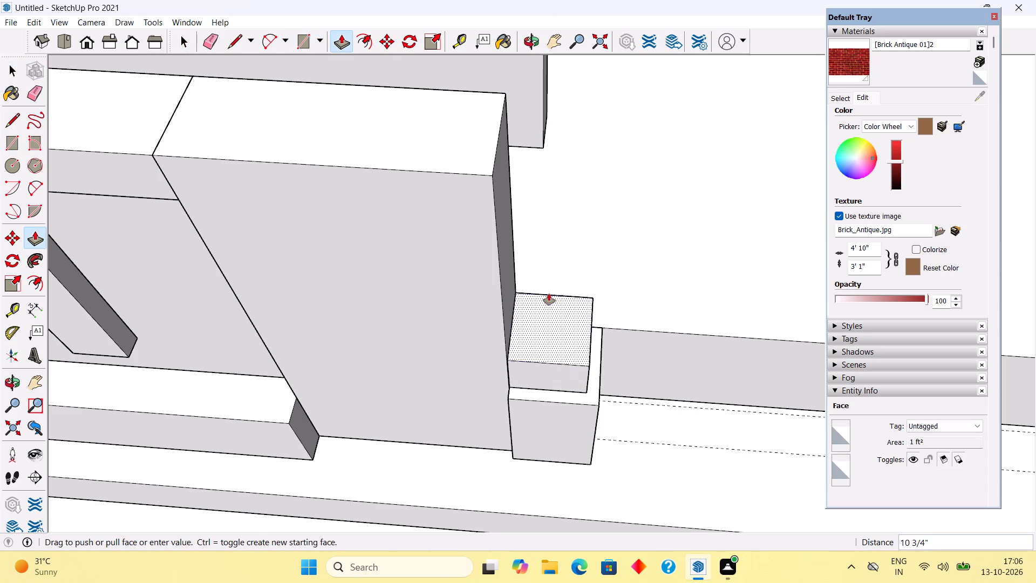
{"action": "left_click", "coordinate": [447, 176]}
{"action": "middle_click_drag", "start_coordinate": [489, 273], "coordinate": [478, 155]}
{"action": "scroll", "coordinate": [478, 155], "scroll_direction": "down", "scroll_amount": 6}
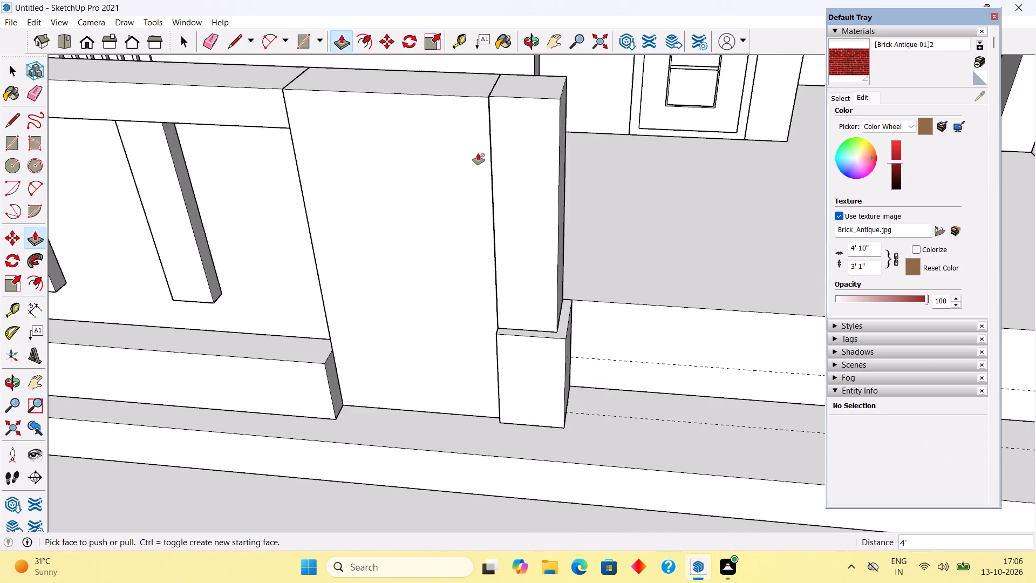
{"action": "scroll", "coordinate": [478, 153], "scroll_direction": "down", "scroll_amount": 7}
{"action": "middle_click_drag", "start_coordinate": [588, 201], "coordinate": [464, 215]}
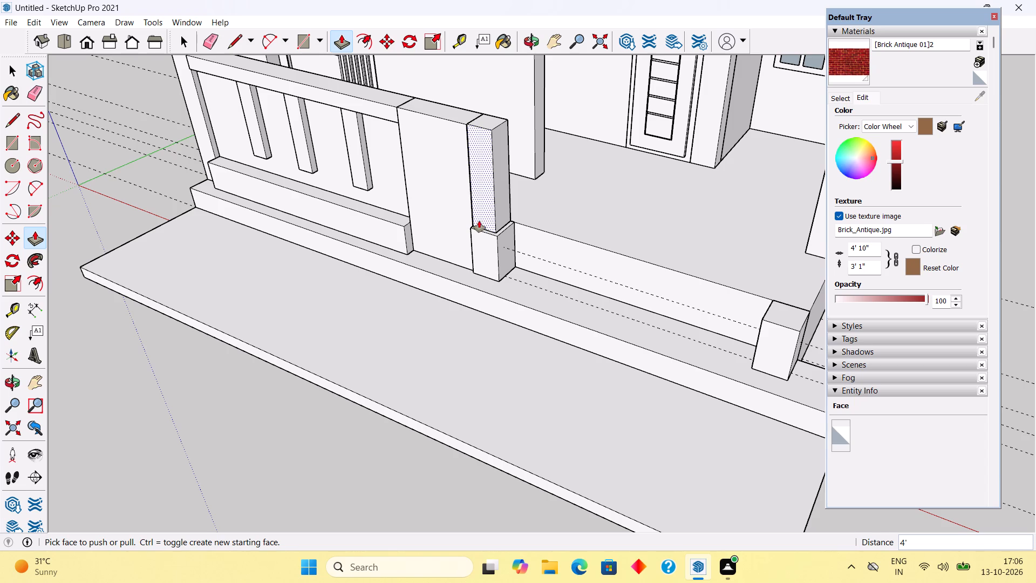
{"action": "key", "text": "space"}
Move the boundary wall's top rail group straight up about 6".
{"action": "scroll", "coordinate": [485, 204], "scroll_direction": "down", "scroll_amount": 5}
{"action": "middle_click_drag", "start_coordinate": [415, 205], "coordinate": [563, 206]}
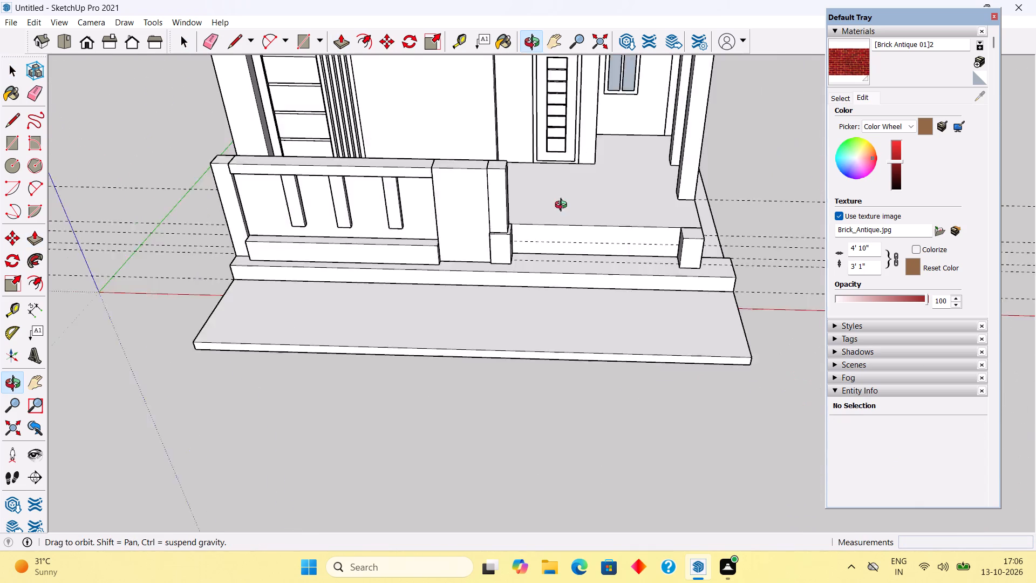
{"action": "middle_click_drag", "start_coordinate": [563, 206], "coordinate": [664, 175]}
{"action": "scroll", "coordinate": [608, 196], "scroll_direction": "down", "scroll_amount": 1}
{"action": "scroll", "coordinate": [432, 184], "scroll_direction": "up", "scroll_amount": 4}
{"action": "left_click", "coordinate": [433, 172]}
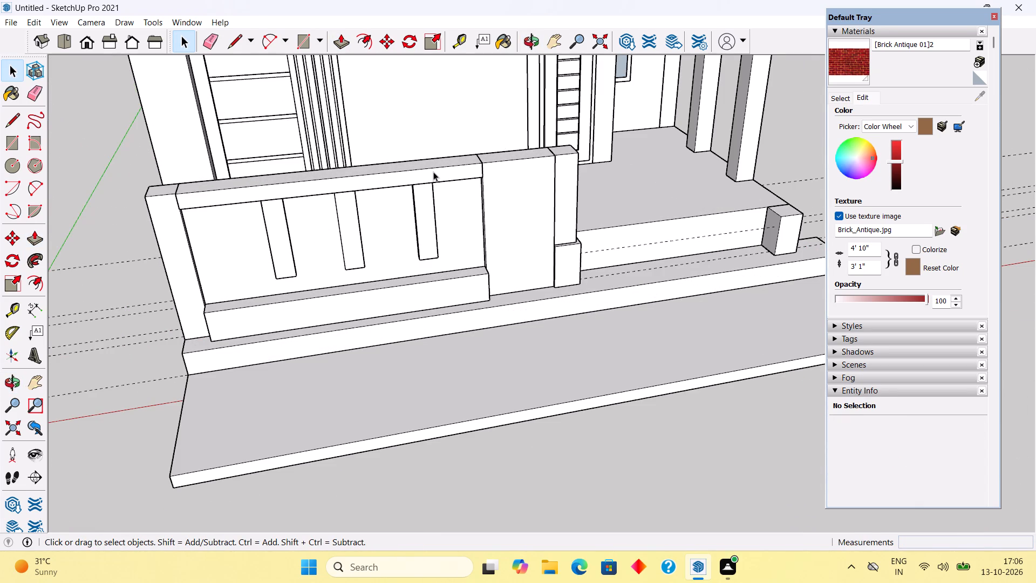
{"action": "right_click", "coordinate": [433, 172]}
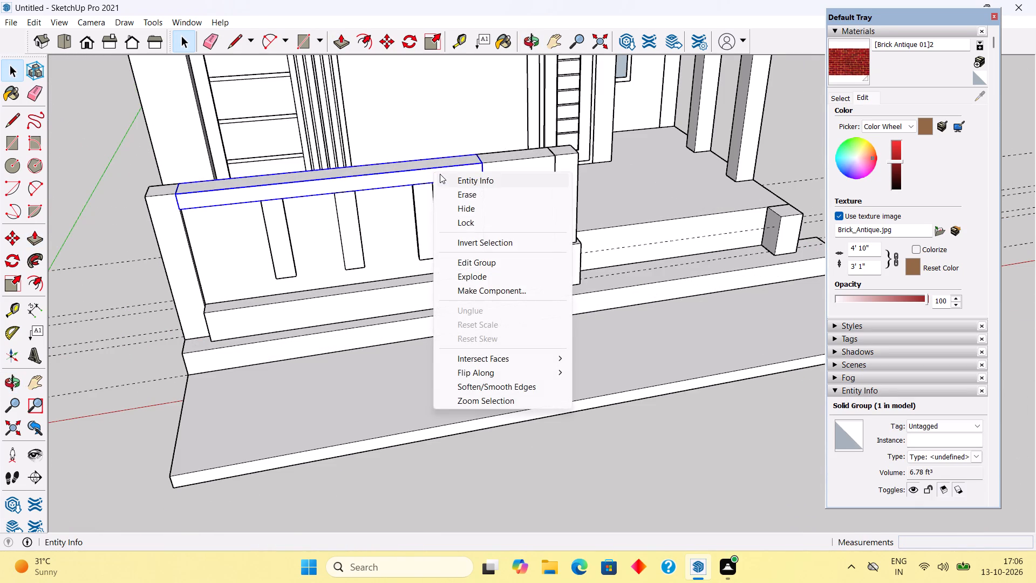
{"action": "left_click", "coordinate": [407, 174]}
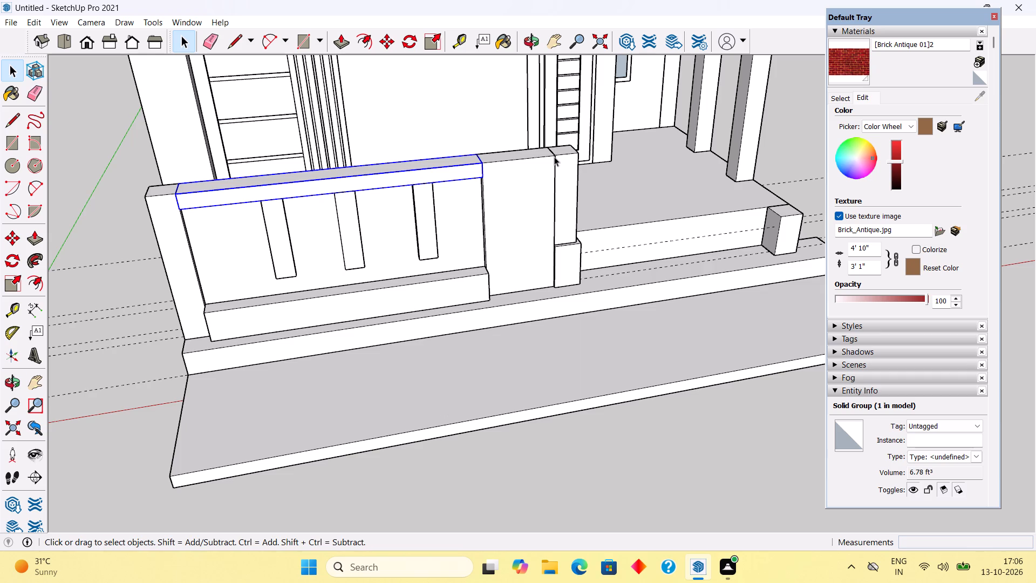
{"action": "middle_click_drag", "start_coordinate": [554, 157], "coordinate": [421, 187]}
{"action": "scroll", "coordinate": [452, 181], "scroll_direction": "up", "scroll_amount": 10}
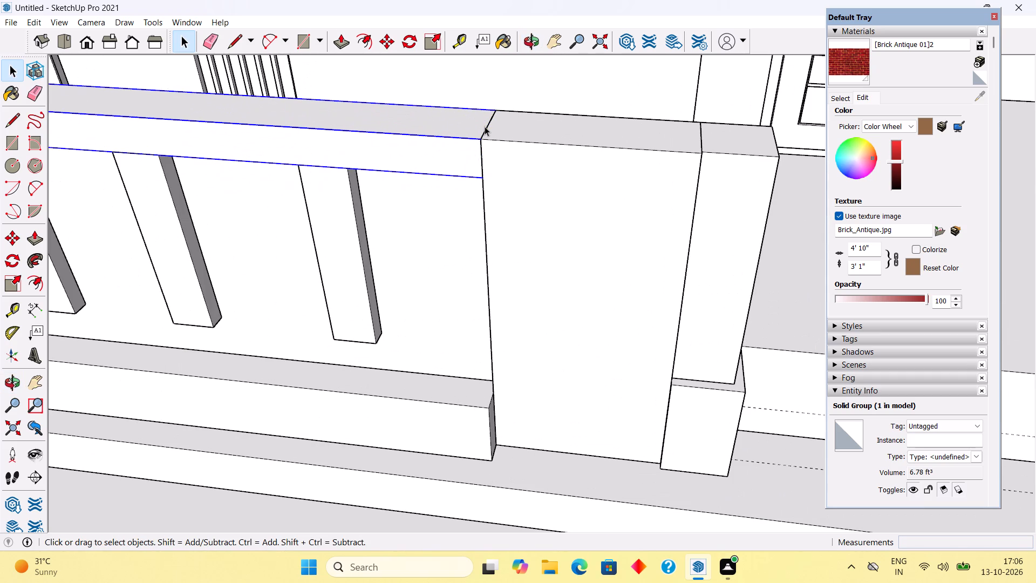
{"action": "key", "text": "m"}
{"action": "left_click", "coordinate": [483, 181]}
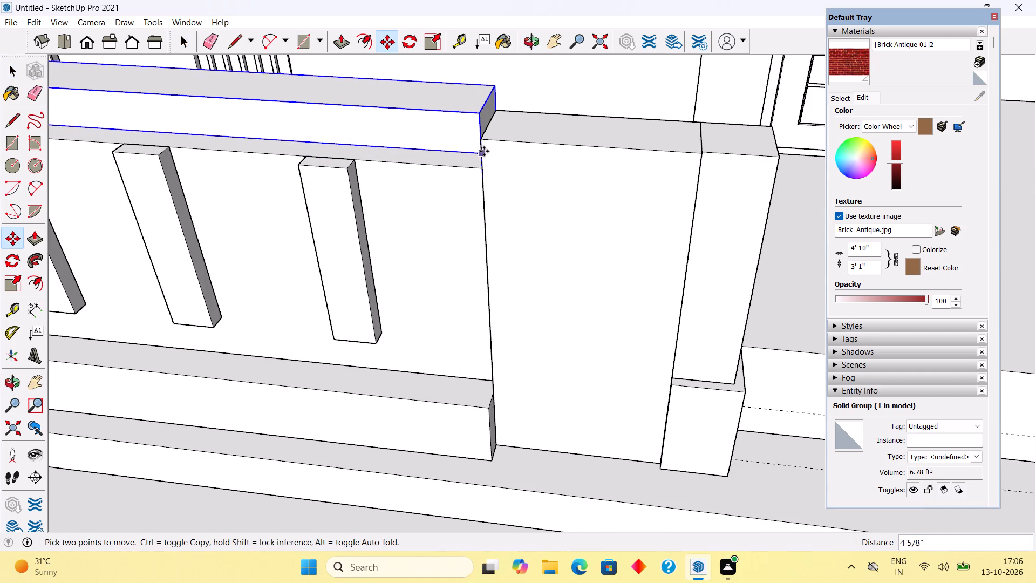
{"action": "left_click", "coordinate": [484, 149]}
{"action": "key", "text": "space"}
Open the wall's back panel group behind the balusters and pull its top face up to the top rail.
{"action": "scroll", "coordinate": [409, 183], "scroll_direction": "down", "scroll_amount": 4}
{"action": "middle_click_drag", "start_coordinate": [409, 185], "coordinate": [475, 205]}
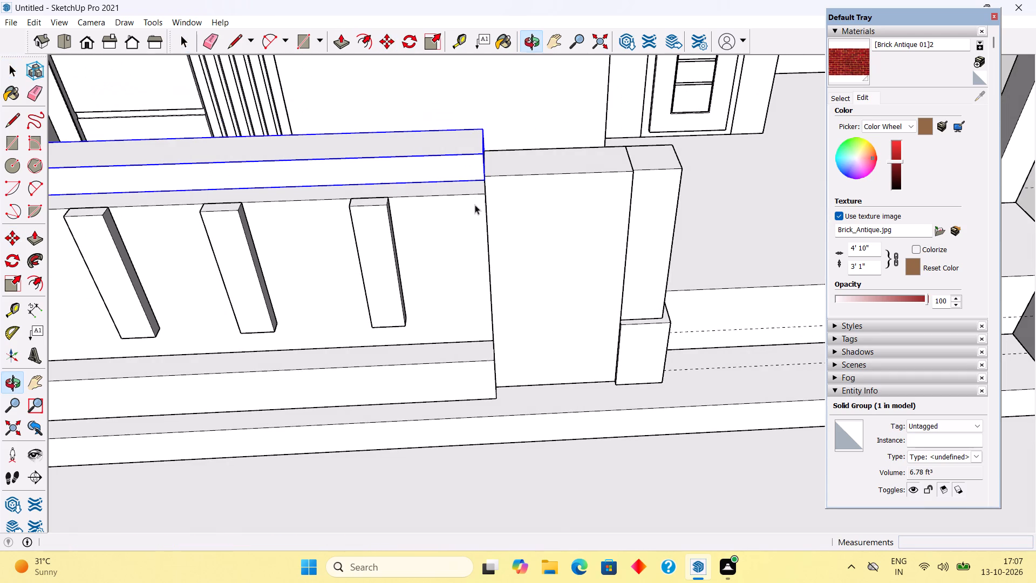
{"action": "triple_click", "coordinate": [432, 195]}
{"action": "scroll", "coordinate": [442, 188], "scroll_direction": "up", "scroll_amount": 1}
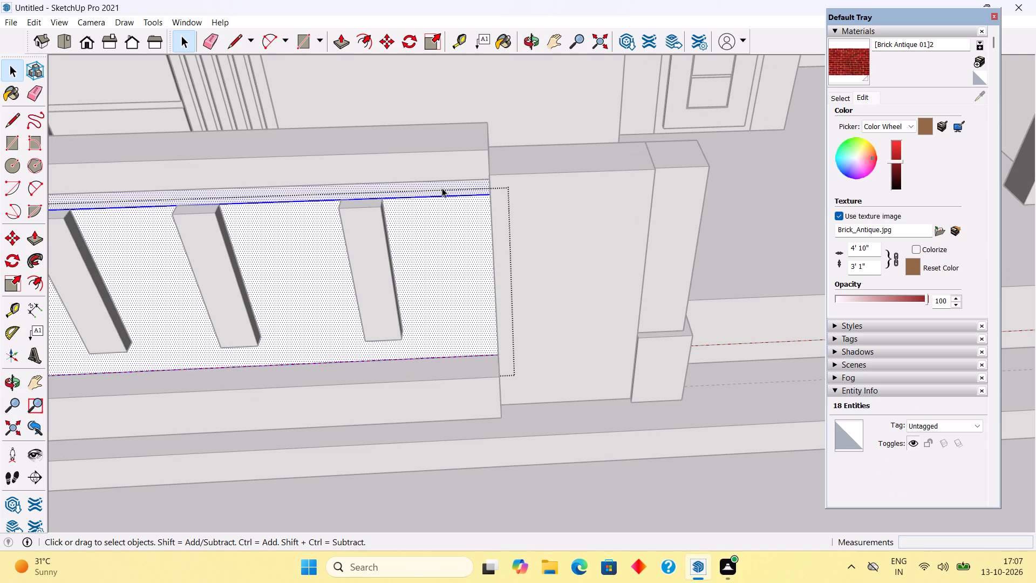
{"action": "key", "text": "p"}
{"action": "left_click", "coordinate": [448, 185]}
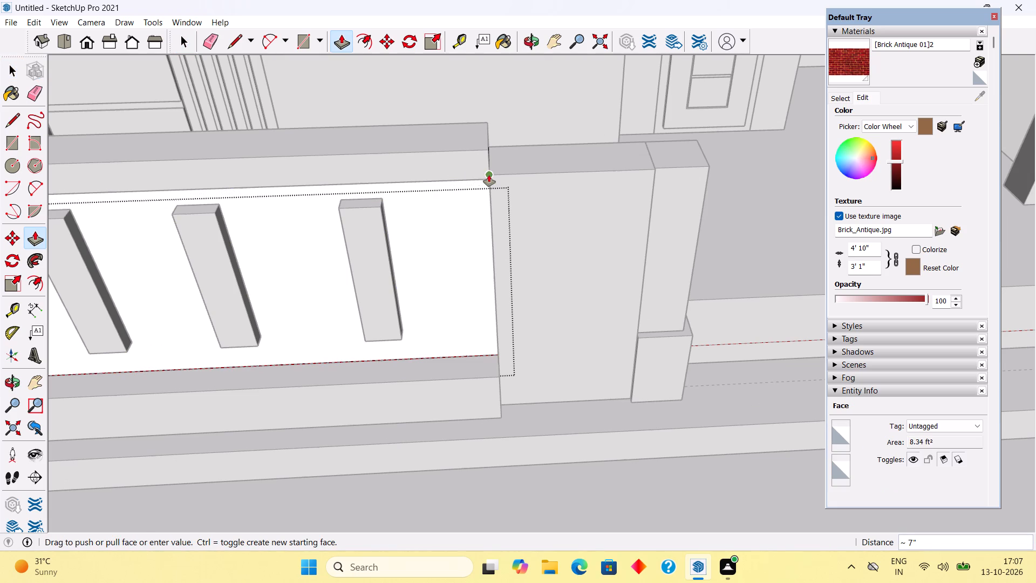
{"action": "left_click", "coordinate": [489, 175]}
{"action": "key", "text": "space"}
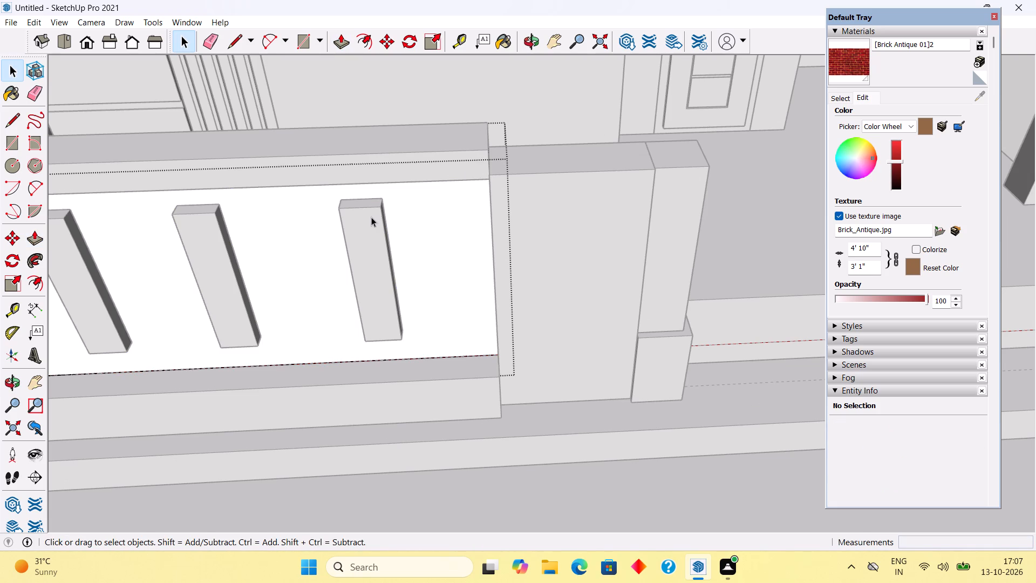
Open the baluster nearest the end panel and the middle one in turn, pulling each top face up 6" to the rail.
{"action": "double_click", "coordinate": [371, 217]}
{"action": "left_click", "coordinate": [371, 217]}
{"action": "key", "text": "p"}
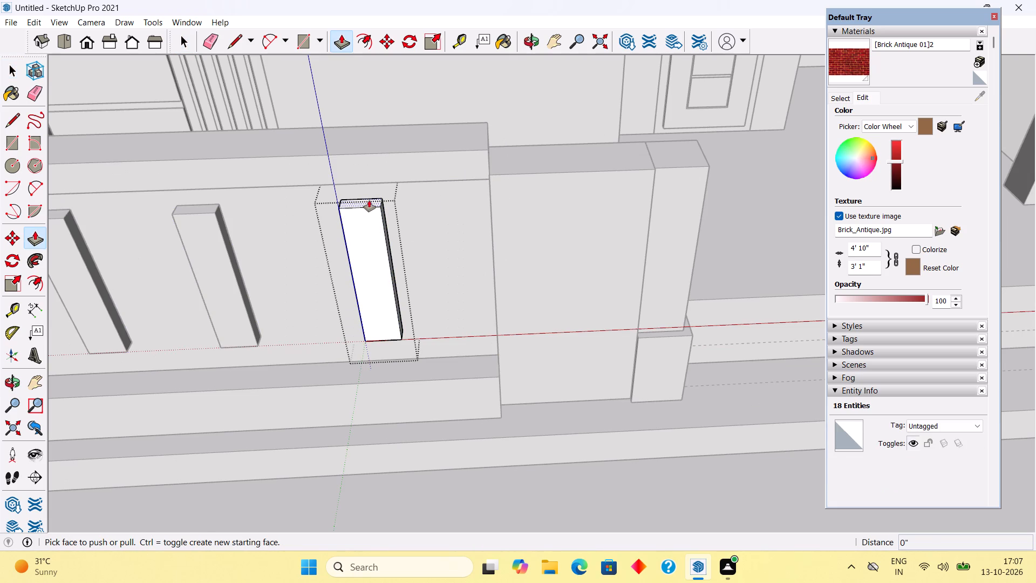
{"action": "left_click", "coordinate": [369, 200]}
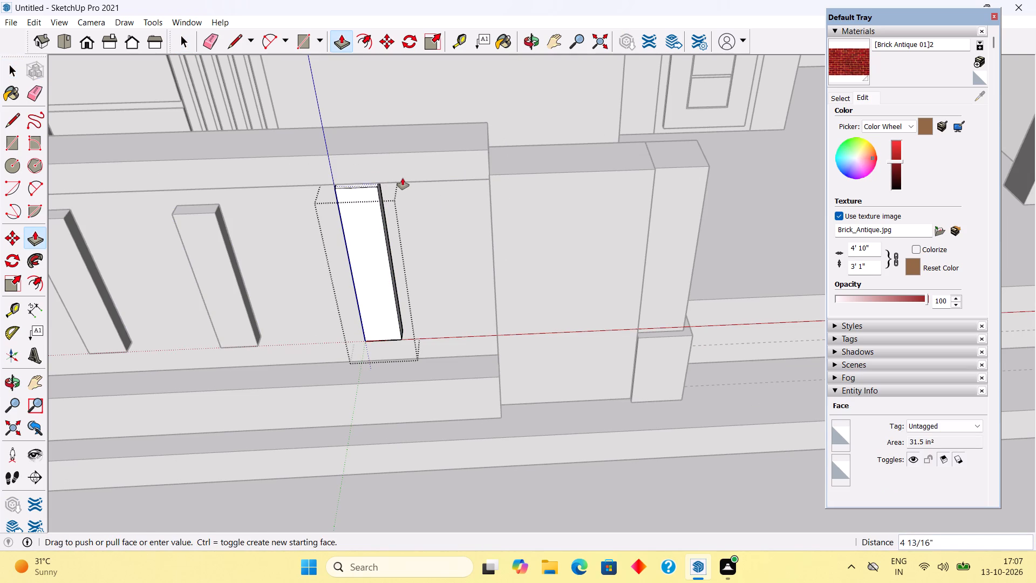
{"action": "left_click", "coordinate": [411, 179]}
{"action": "key", "text": "space"}
{"action": "triple_click", "coordinate": [221, 255]}
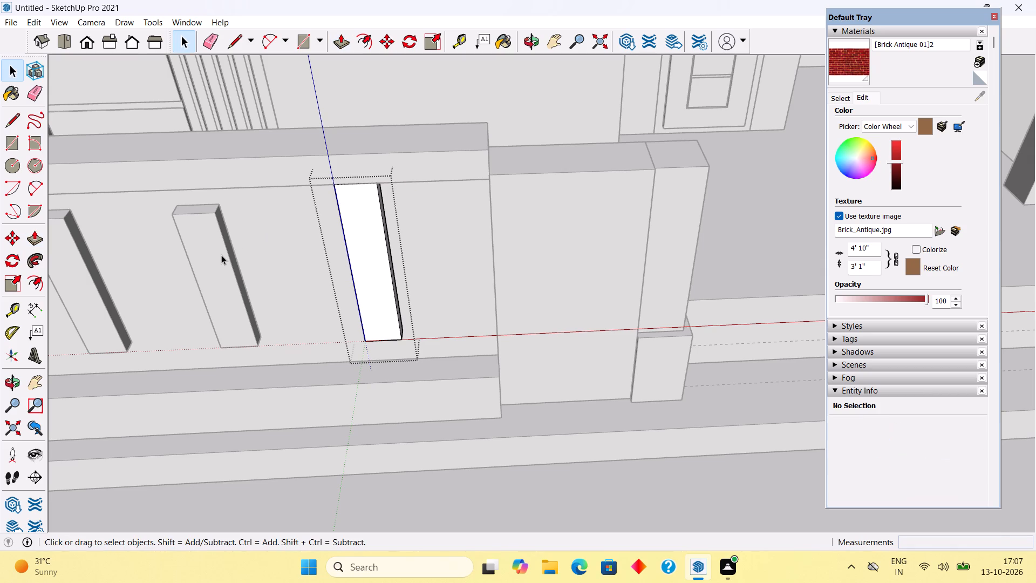
{"action": "key", "text": "p"}
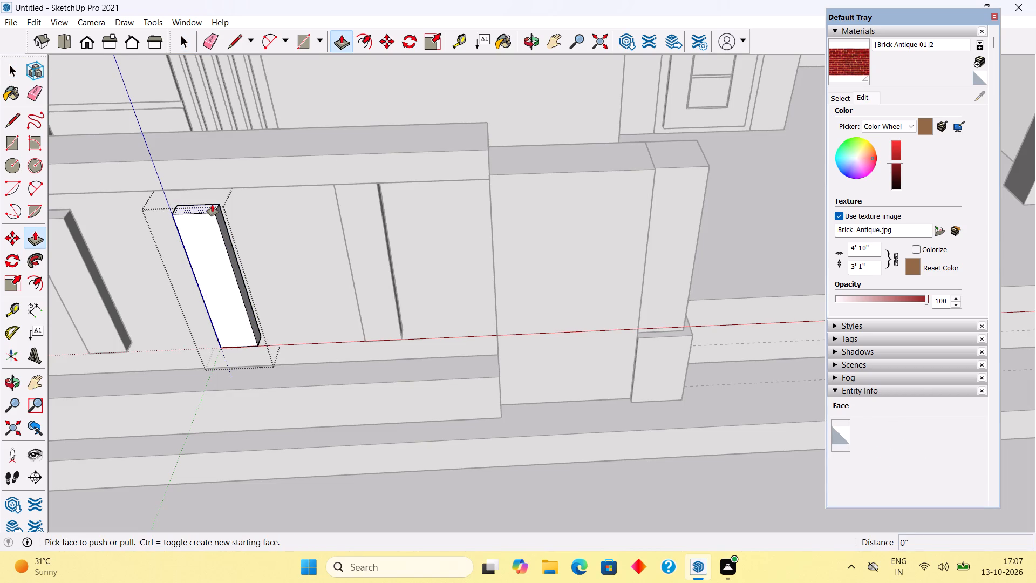
{"action": "left_click", "coordinate": [212, 205]}
{"action": "left_click", "coordinate": [263, 184]}
Open the remaining baluster group, pull its top face up 6" to the rail's underside and close the group.
{"action": "scroll", "coordinate": [268, 193], "scroll_direction": "down", "scroll_amount": 11}
{"action": "scroll", "coordinate": [141, 247], "scroll_direction": "up", "scroll_amount": 4}
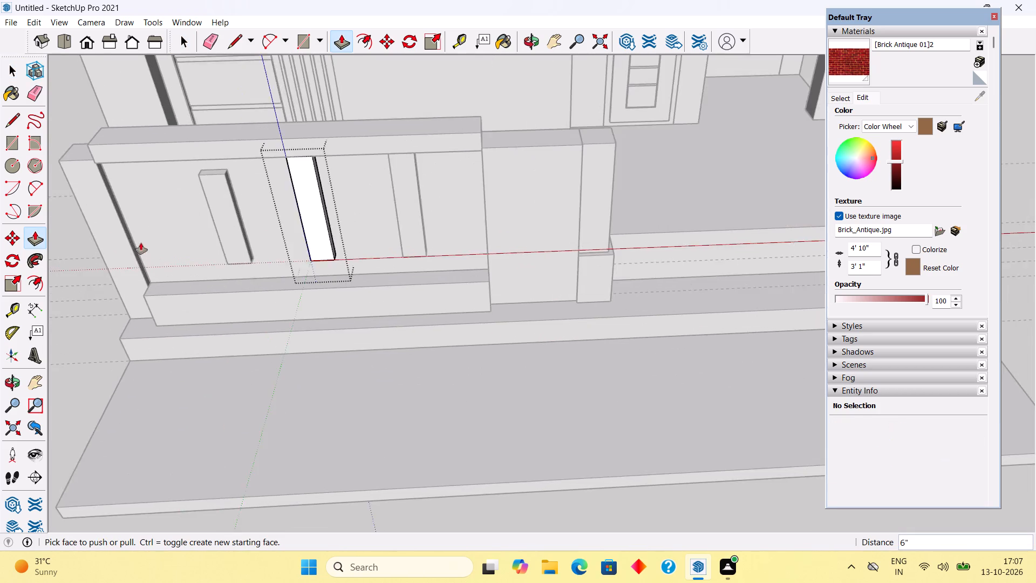
{"action": "scroll", "coordinate": [141, 243], "scroll_direction": "up", "scroll_amount": 7}
{"action": "middle_click_drag", "start_coordinate": [192, 204], "coordinate": [254, 230]}
{"action": "key", "text": "space"}
{"action": "triple_click", "coordinate": [275, 186]}
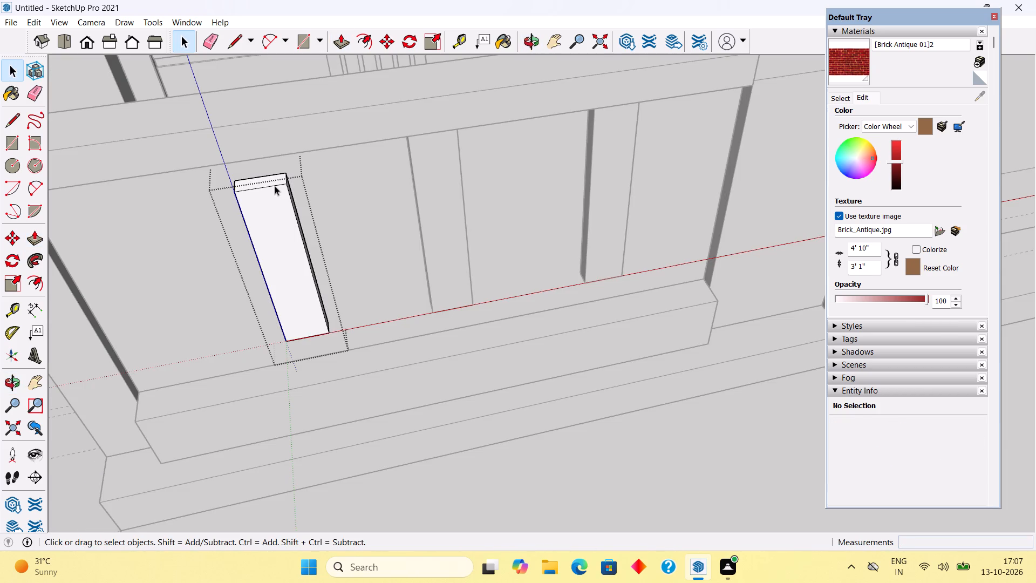
{"action": "key", "text": "p"}
{"action": "left_click", "coordinate": [272, 176]}
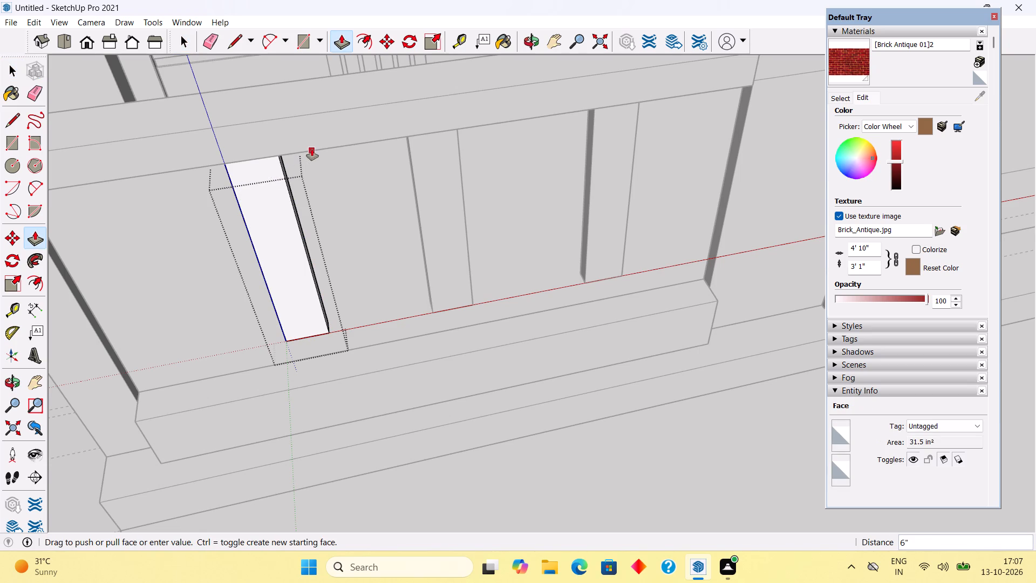
{"action": "left_click", "coordinate": [312, 148]}
{"action": "key", "text": "space"}
{"action": "scroll", "coordinate": [364, 213], "scroll_direction": "down", "scroll_amount": 12}
{"action": "left_click", "coordinate": [215, 171]}
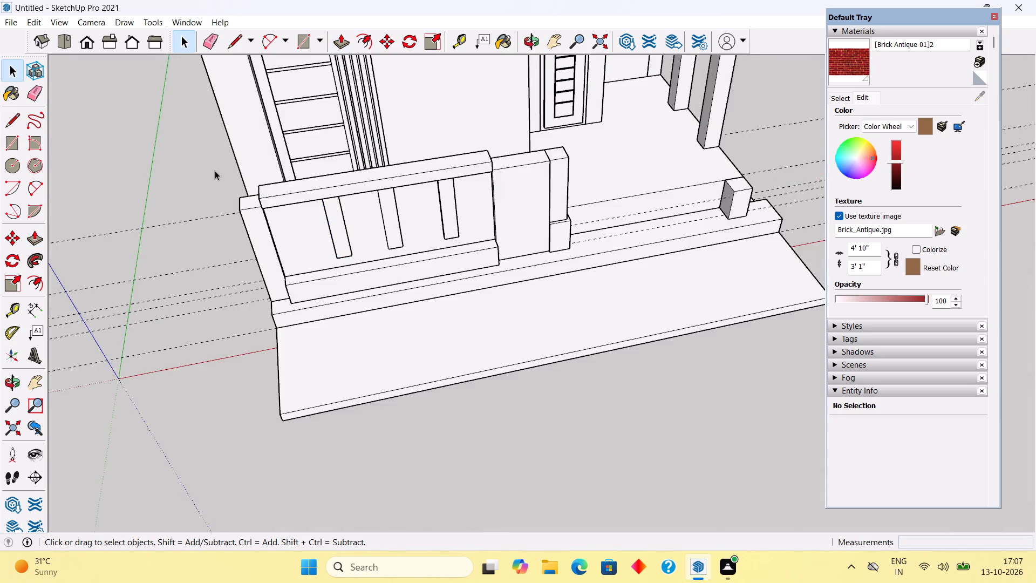
Open the corner post group at the wall's outer end, pull its top face up 6" and close the group.
{"action": "middle_click_drag", "start_coordinate": [280, 188], "coordinate": [452, 156]}
{"action": "scroll", "coordinate": [265, 282], "scroll_direction": "up", "scroll_amount": 6}
{"action": "triple_click", "coordinate": [286, 285]}
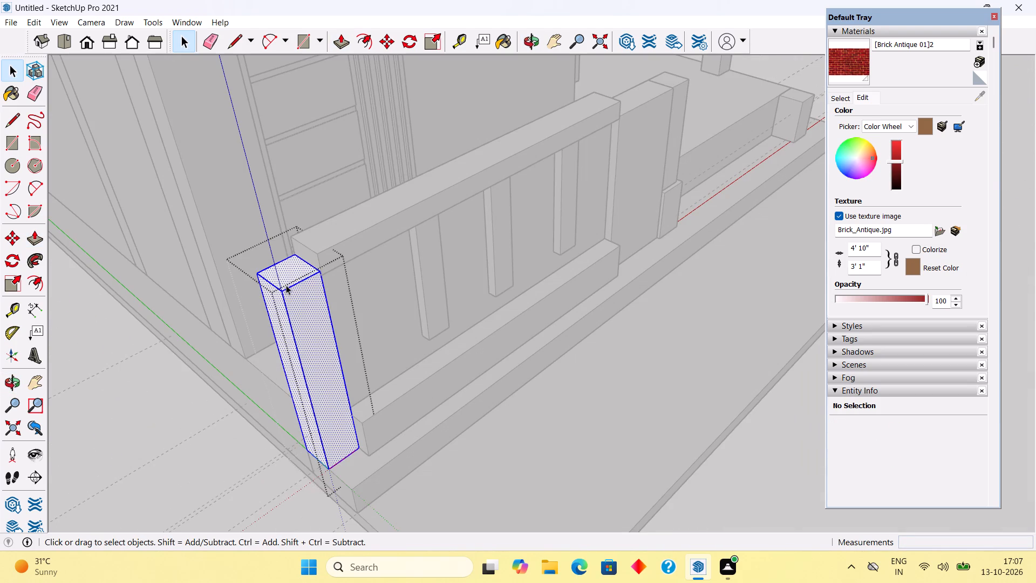
{"action": "key", "text": "p"}
{"action": "left_click", "coordinate": [288, 275]}
{"action": "left_click", "coordinate": [323, 240]}
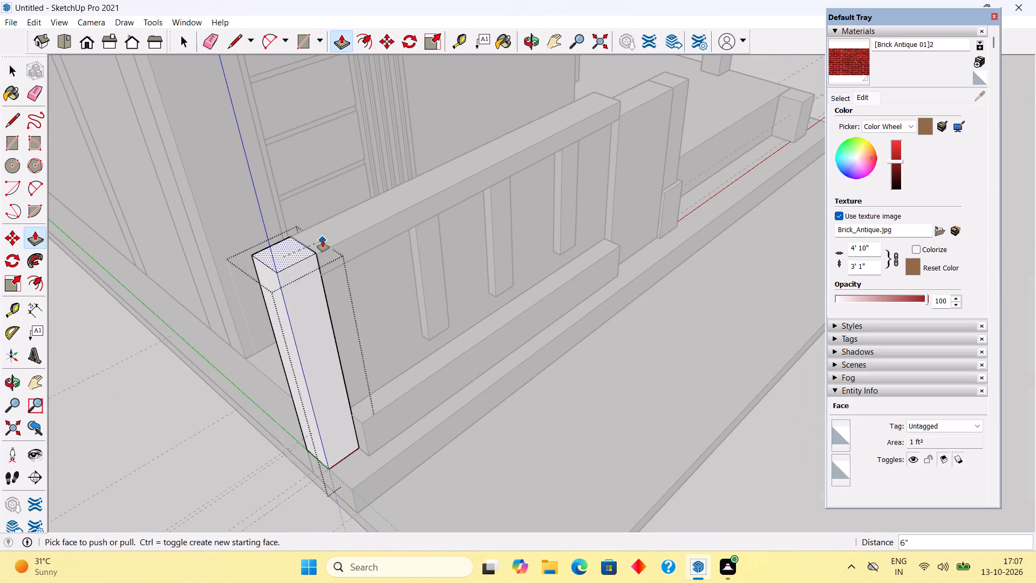
{"action": "key", "text": "space"}
{"action": "left_click", "coordinate": [122, 321]}
Open the end panel group and pull its top face up 6" to match the top rail.
{"action": "scroll", "coordinate": [402, 397], "scroll_direction": "down", "scroll_amount": 1}
{"action": "middle_click_drag", "start_coordinate": [401, 397], "coordinate": [199, 283]}
{"action": "scroll", "coordinate": [199, 285], "scroll_direction": "down", "scroll_amount": 4}
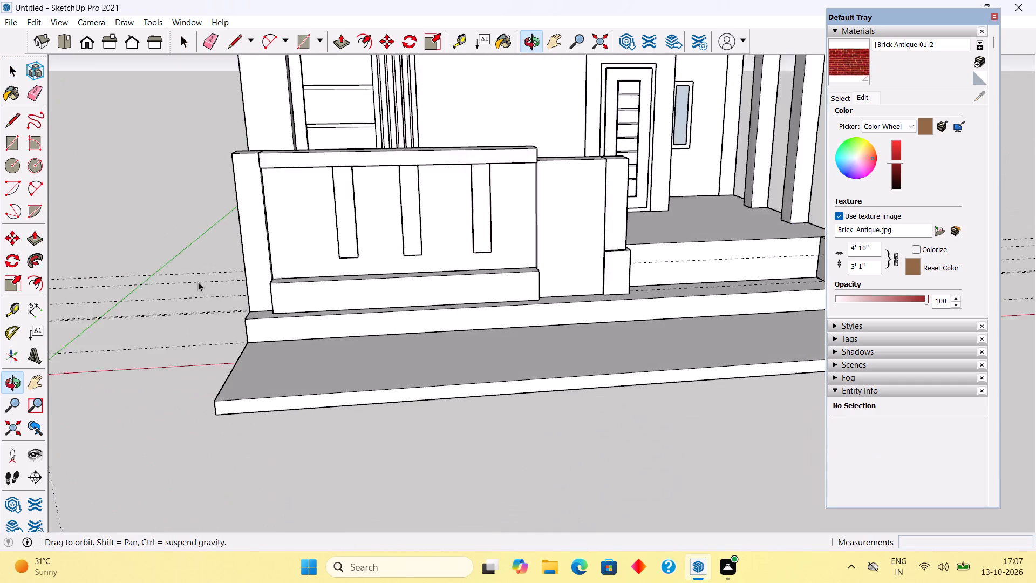
{"action": "middle_click_drag", "start_coordinate": [735, 282], "coordinate": [654, 276]}
{"action": "scroll", "coordinate": [486, 186], "scroll_direction": "up", "scroll_amount": 3}
{"action": "middle_click_drag", "start_coordinate": [487, 195], "coordinate": [488, 234]}
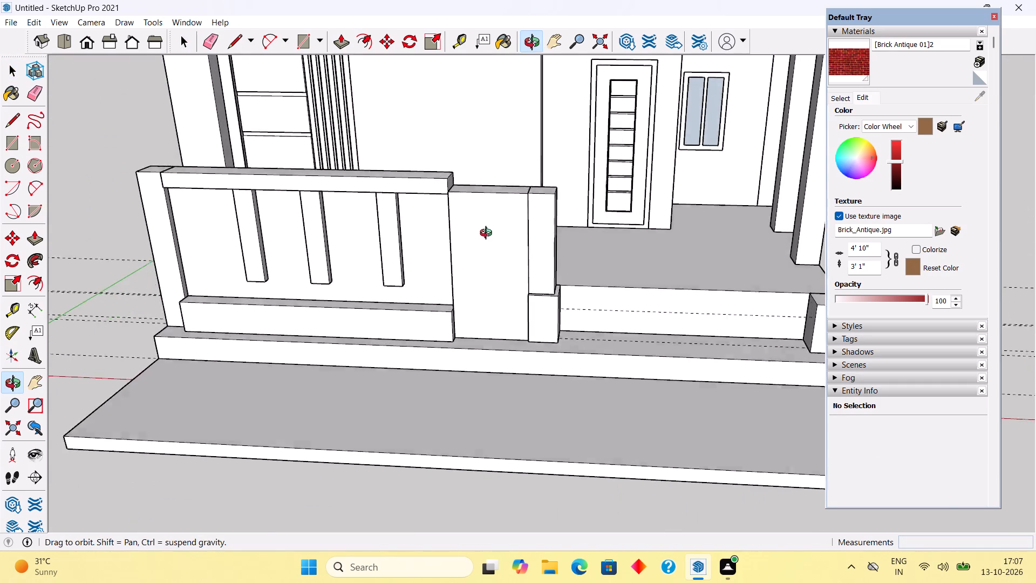
{"action": "middle_click_drag", "start_coordinate": [488, 234], "coordinate": [488, 327]}
{"action": "scroll", "coordinate": [515, 266], "scroll_direction": "up", "scroll_amount": 6}
{"action": "triple_click", "coordinate": [482, 227]}
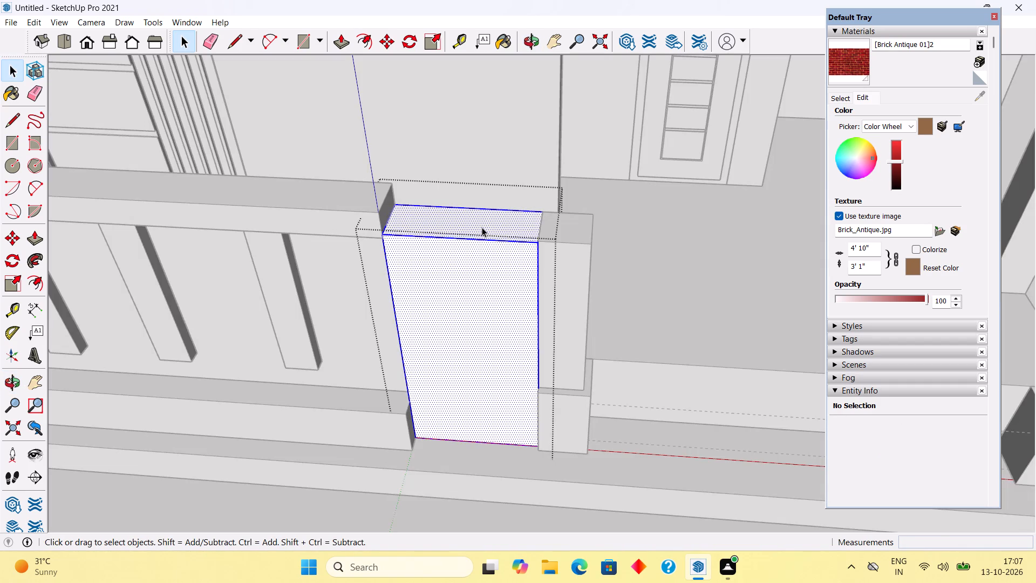
{"action": "key", "text": "p"}
{"action": "left_click", "coordinate": [482, 225]}
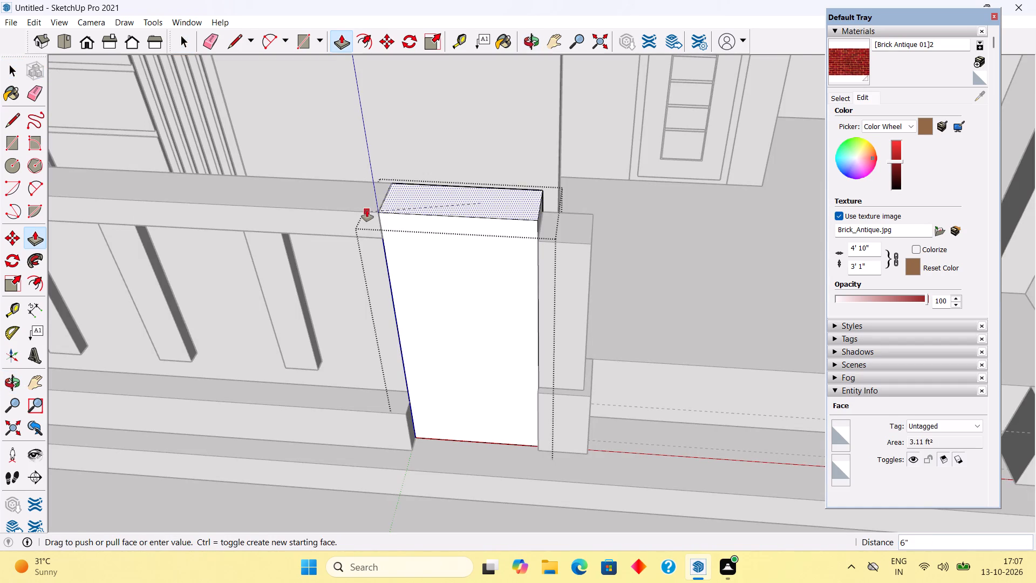
{"action": "left_click", "coordinate": [367, 210]}
{"action": "key", "text": "space"}
Select all connected geometry of the pillar's upper shaft beside the end panel and make it a group.
{"action": "triple_click", "coordinate": [557, 237]}
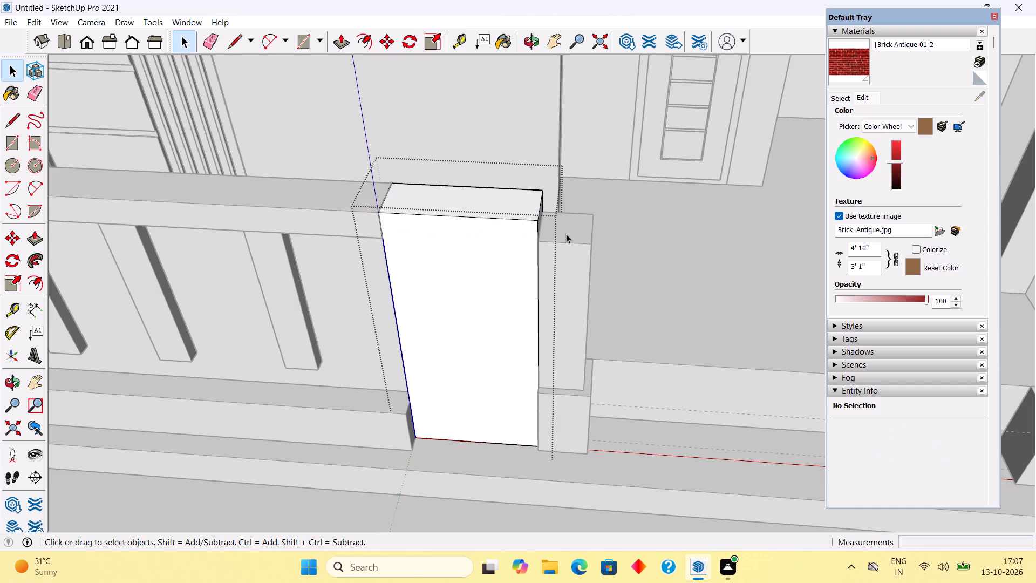
{"action": "triple_click", "coordinate": [566, 234]}
{"action": "right_click", "coordinate": [566, 234]}
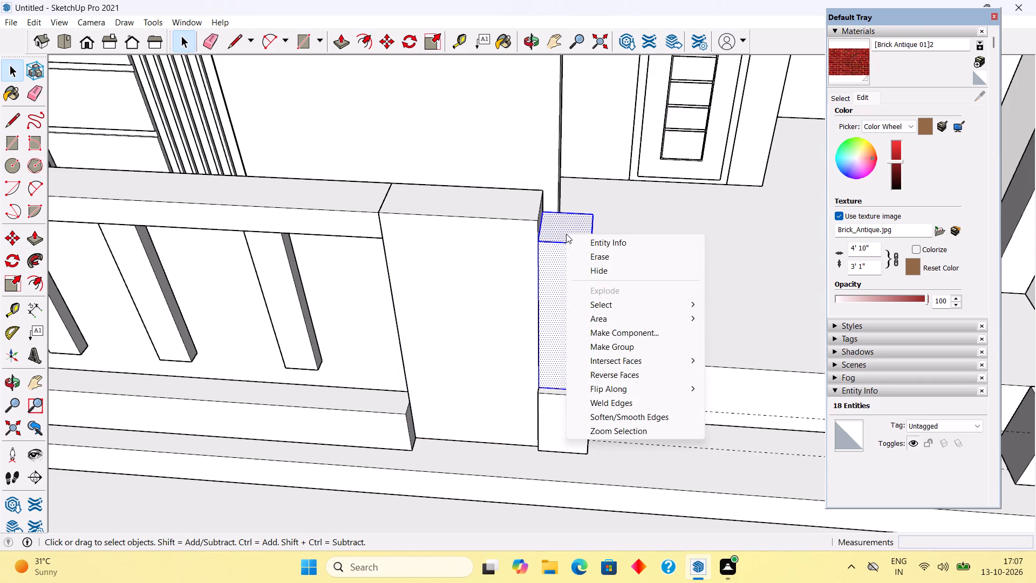
{"action": "key", "text": "p"}
{"action": "key", "text": "space"}
{"action": "left_click", "coordinate": [620, 342]}
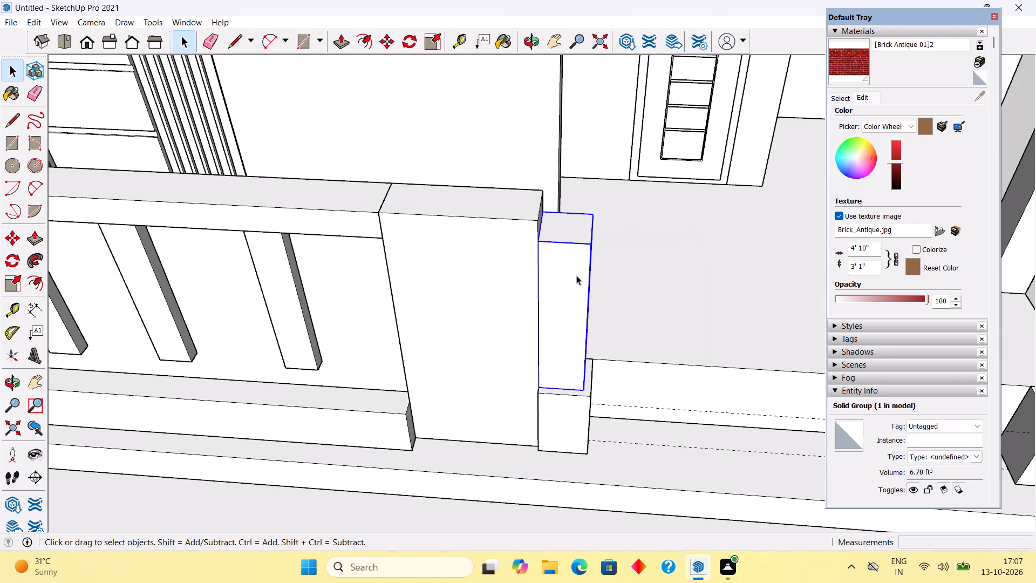
Open the group of the pillar's upper shaft, pull its top face up level with the end panel and close the group.
{"action": "triple_click", "coordinate": [576, 275]}
{"action": "key", "text": "p"}
{"action": "left_click", "coordinate": [572, 229]}
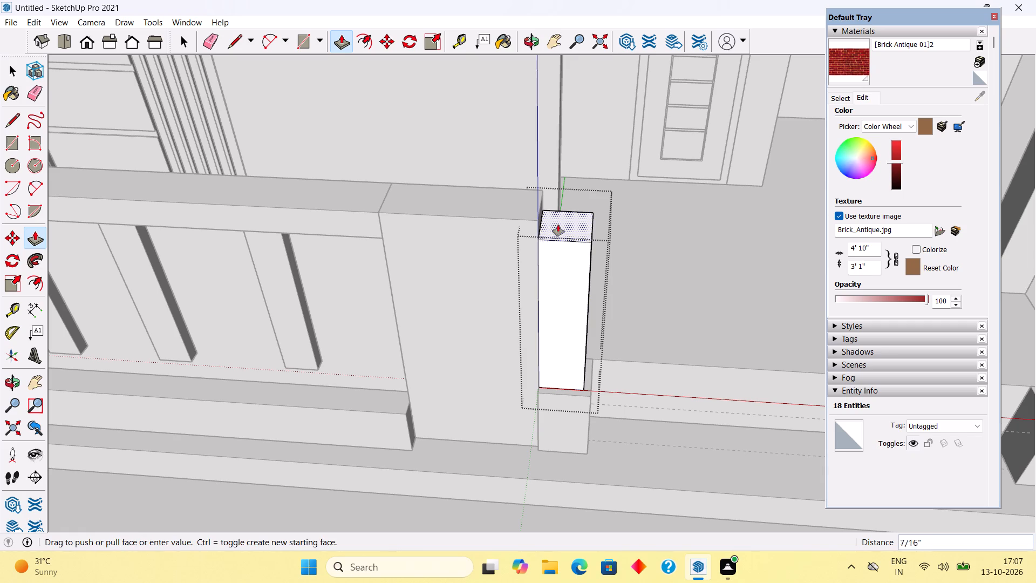
{"action": "left_click", "coordinate": [524, 214]}
{"action": "key", "text": "space"}
{"action": "scroll", "coordinate": [502, 273], "scroll_direction": "down", "scroll_amount": 15}
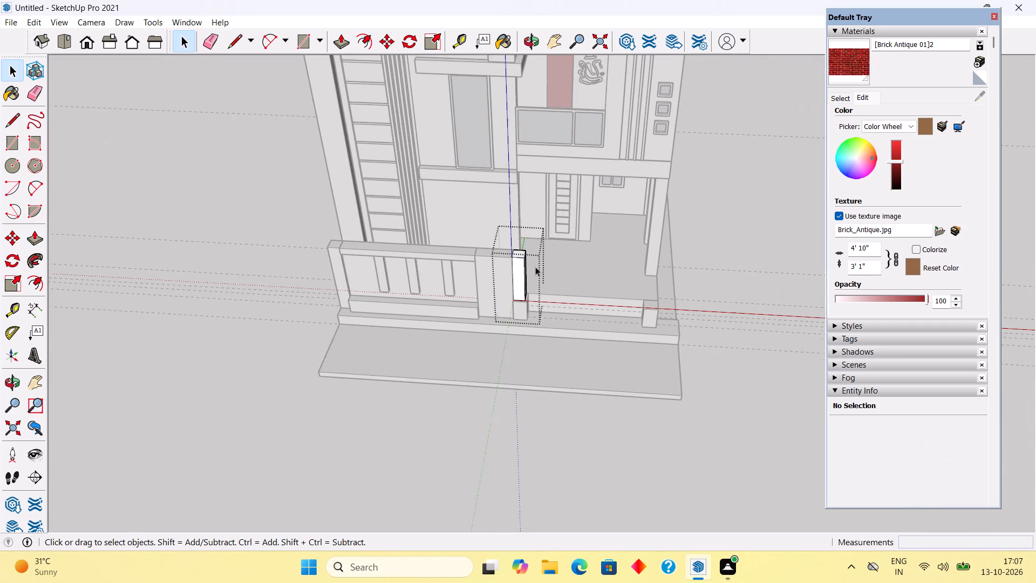
{"action": "left_click", "coordinate": [732, 247]}
Copy the raised pillar shaft about 3' 1" along the gate opening towards the far pillar base.
{"action": "scroll", "coordinate": [578, 336], "scroll_direction": "up", "scroll_amount": 5}
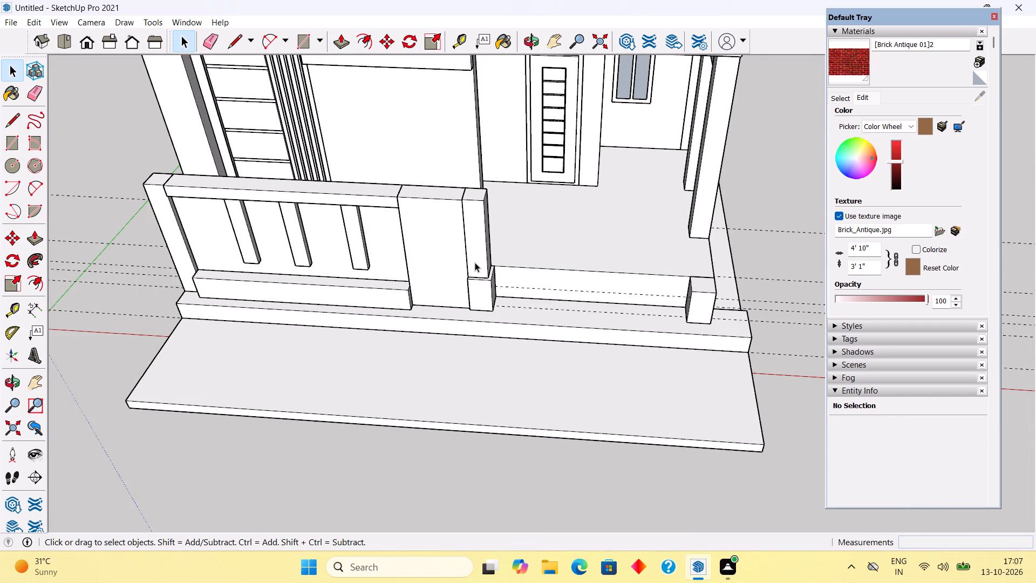
{"action": "left_click", "coordinate": [476, 262]}
{"action": "key", "text": "p"}
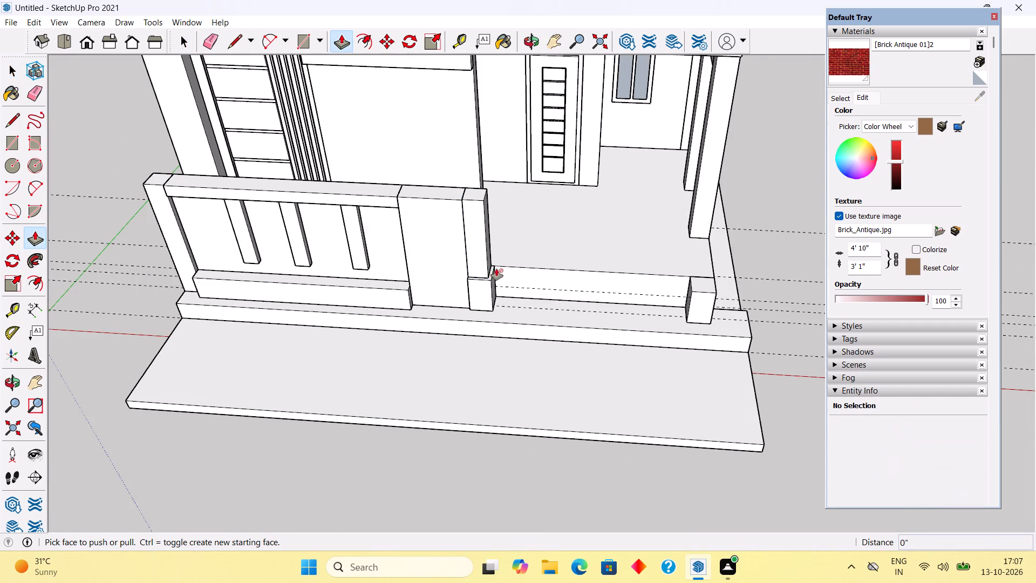
{"action": "key", "text": "m"}
{"action": "scroll", "coordinate": [502, 265], "scroll_direction": "up", "scroll_amount": 9}
{"action": "middle_click_drag", "start_coordinate": [481, 267], "coordinate": [404, 256]}
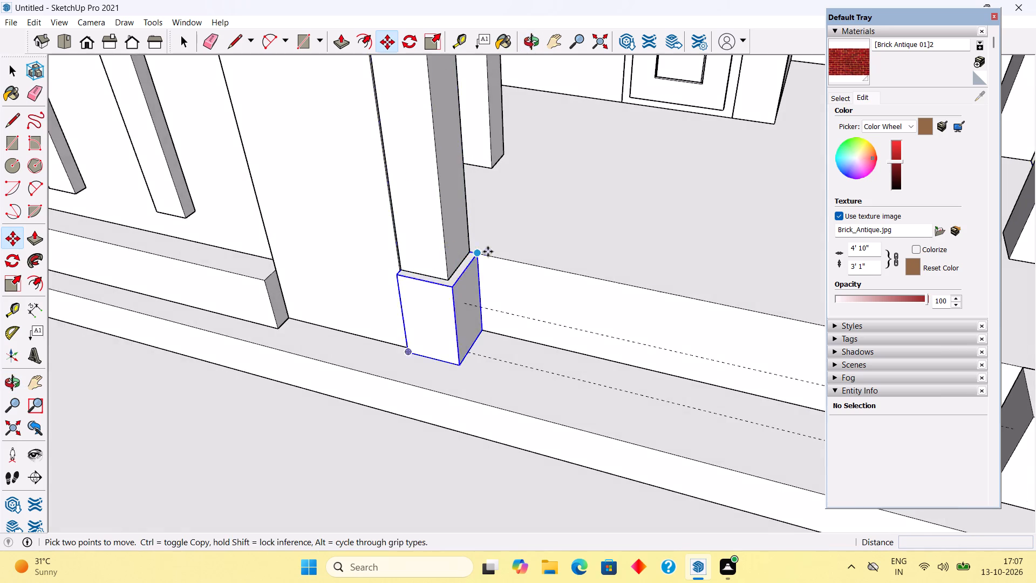
{"action": "scroll", "coordinate": [482, 249], "scroll_direction": "up", "scroll_amount": 4}
{"action": "left_click", "coordinate": [465, 254]}
{"action": "scroll", "coordinate": [479, 259], "scroll_direction": "down", "scroll_amount": 9}
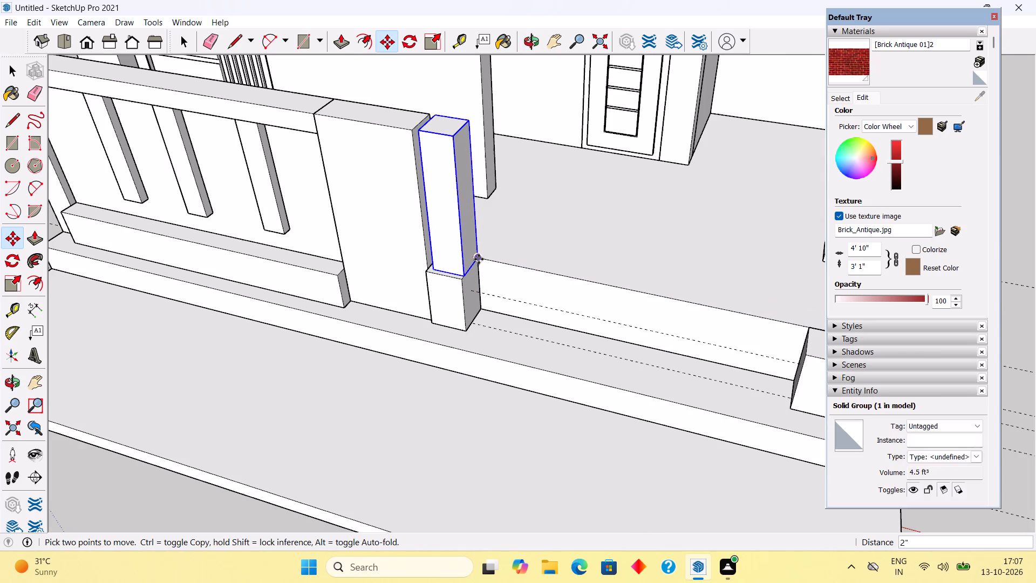
{"action": "scroll", "coordinate": [568, 267], "scroll_direction": "down", "scroll_amount": 4}
{"action": "left_click_drag", "start_coordinate": [570, 266], "coordinate": [713, 323]}
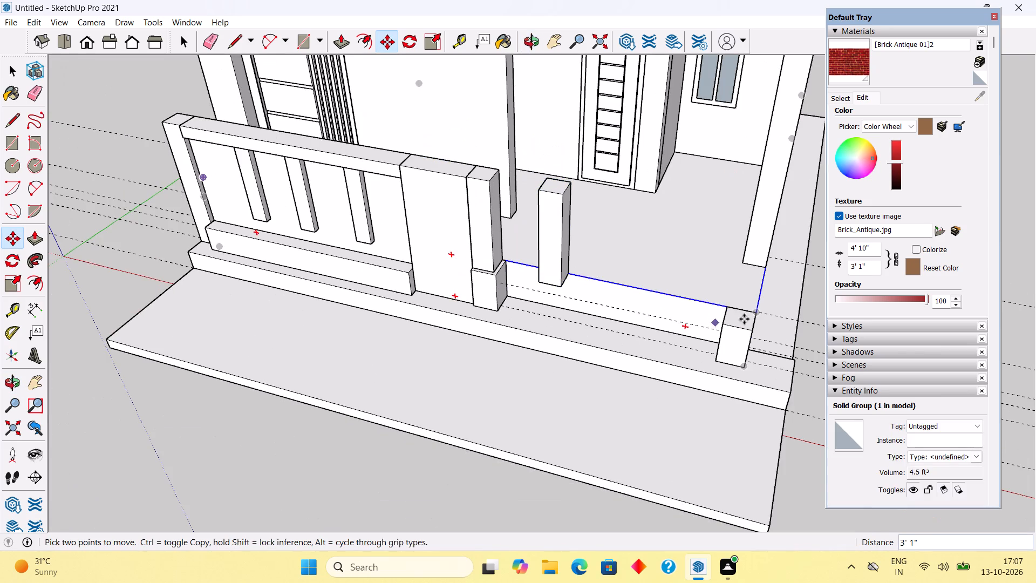
{"action": "scroll", "coordinate": [567, 274], "scroll_direction": "up", "scroll_amount": 4}
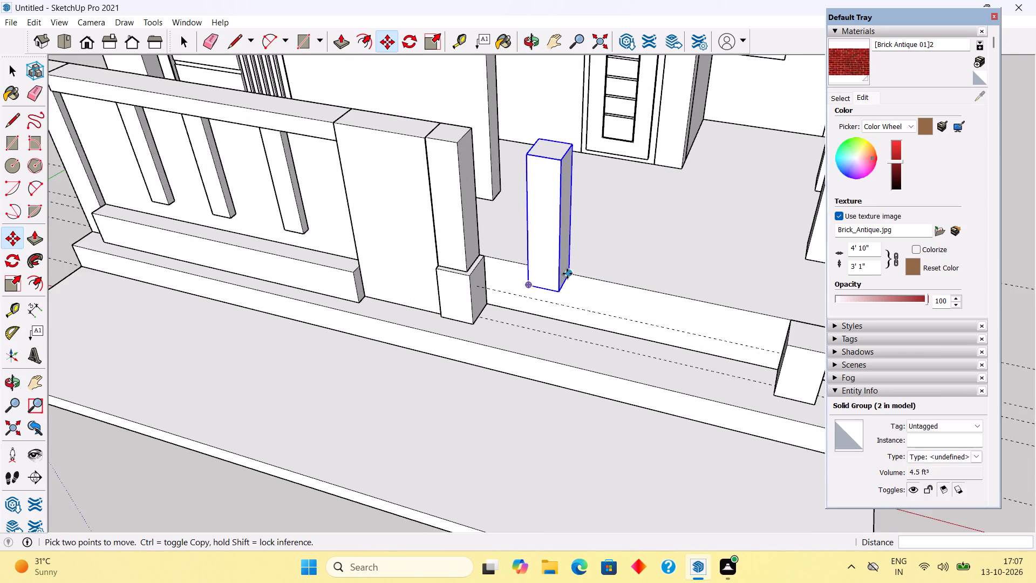
Move the copied shaft by its lower corner onto the matching corner of the far gate pillar's base.
{"action": "left_click", "coordinate": [568, 274]}
{"action": "scroll", "coordinate": [636, 276], "scroll_direction": "down", "scroll_amount": 7}
{"action": "scroll", "coordinate": [752, 306], "scroll_direction": "up", "scroll_amount": 8}
{"action": "middle_click_drag", "start_coordinate": [738, 307], "coordinate": [590, 306]}
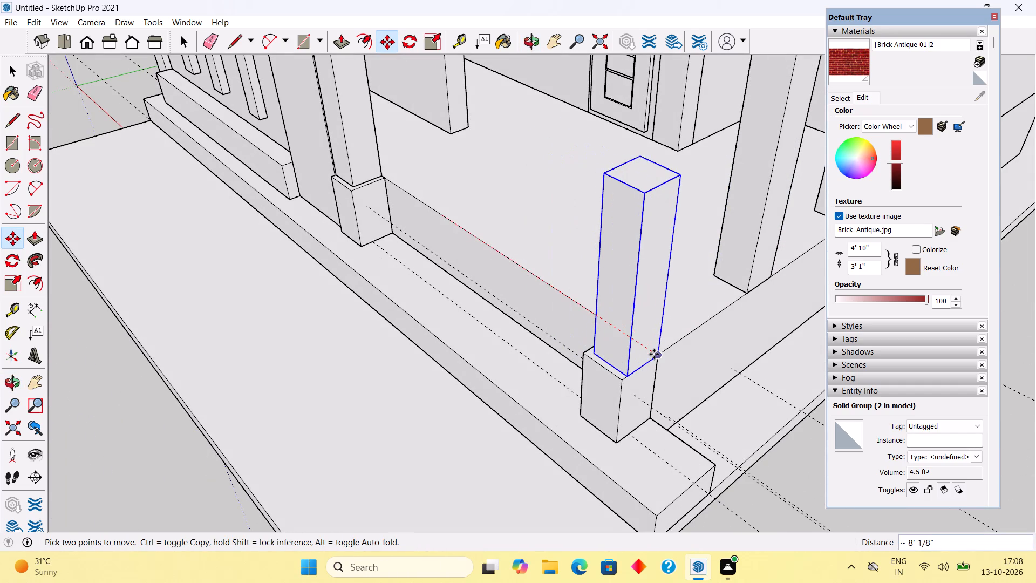
{"action": "left_click", "coordinate": [654, 354]}
{"action": "key", "text": "space"}
{"action": "scroll", "coordinate": [609, 348], "scroll_direction": "down", "scroll_amount": 8}
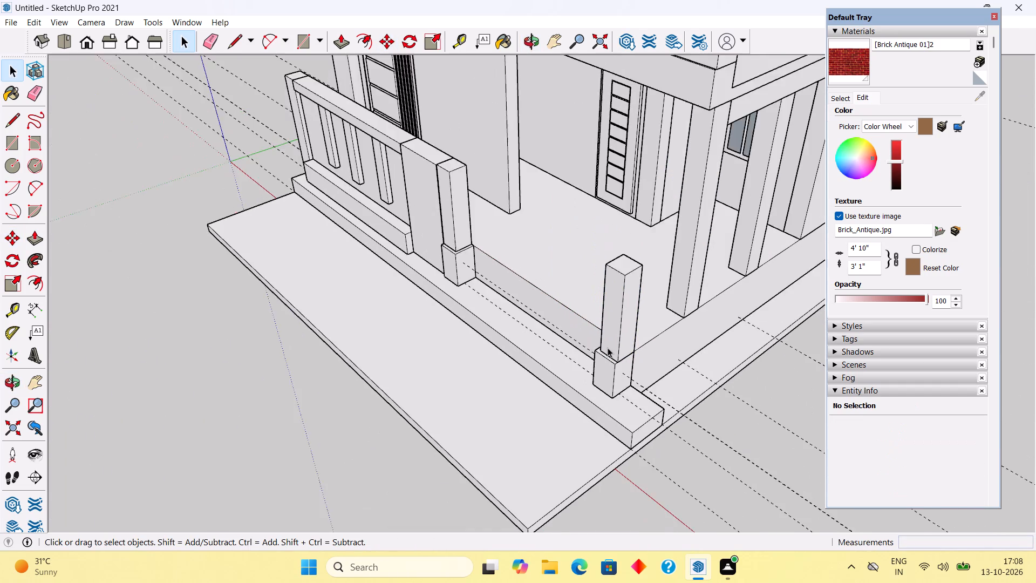
Examine the gate pillars, boundary wall and porch front from several angles.
{"action": "scroll", "coordinate": [608, 348], "scroll_direction": "down", "scroll_amount": 3}
{"action": "left_click", "coordinate": [312, 410]}
{"action": "middle_click_drag", "start_coordinate": [371, 370], "coordinate": [706, 331]}
{"action": "scroll", "coordinate": [706, 331], "scroll_direction": "down", "scroll_amount": 5}
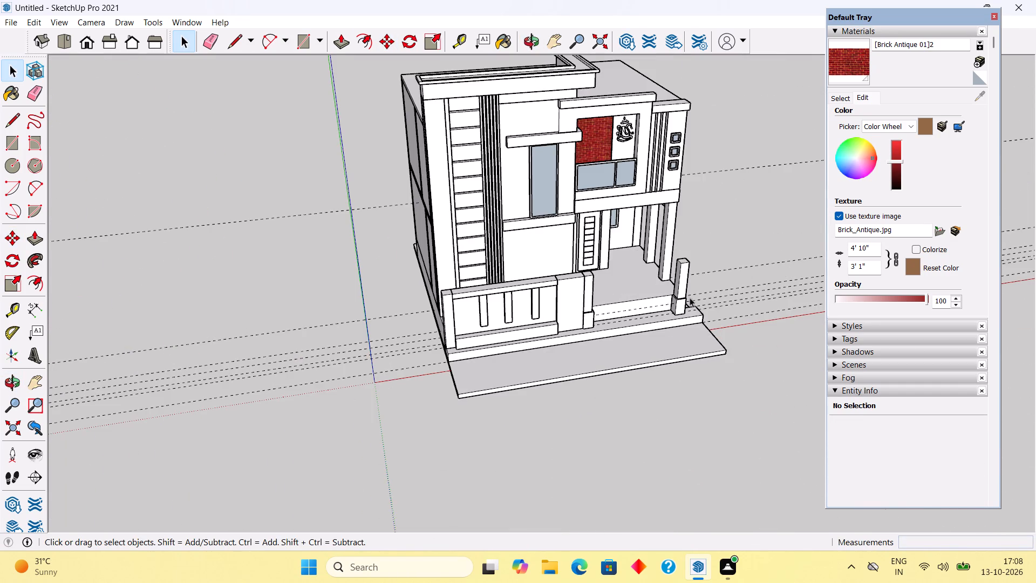
{"action": "middle_click_drag", "start_coordinate": [687, 291], "coordinate": [608, 206]}
{"action": "scroll", "coordinate": [761, 213], "scroll_direction": "up", "scroll_amount": 5}
{"action": "middle_click_drag", "start_coordinate": [727, 313], "coordinate": [670, 313]}
{"action": "scroll", "coordinate": [670, 311], "scroll_direction": "up", "scroll_amount": 3}
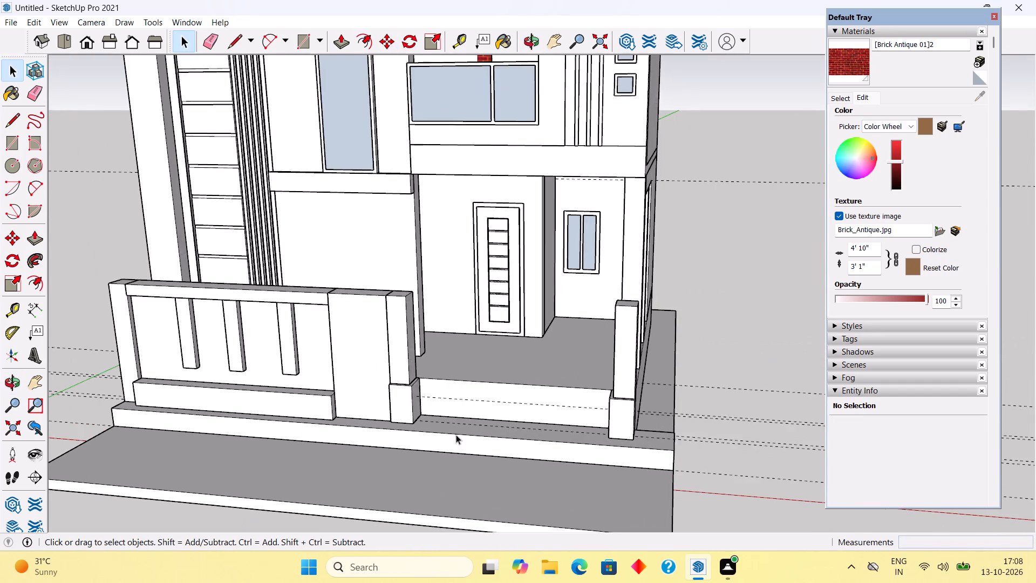
{"action": "middle_click_drag", "start_coordinate": [456, 436], "coordinate": [638, 472]}
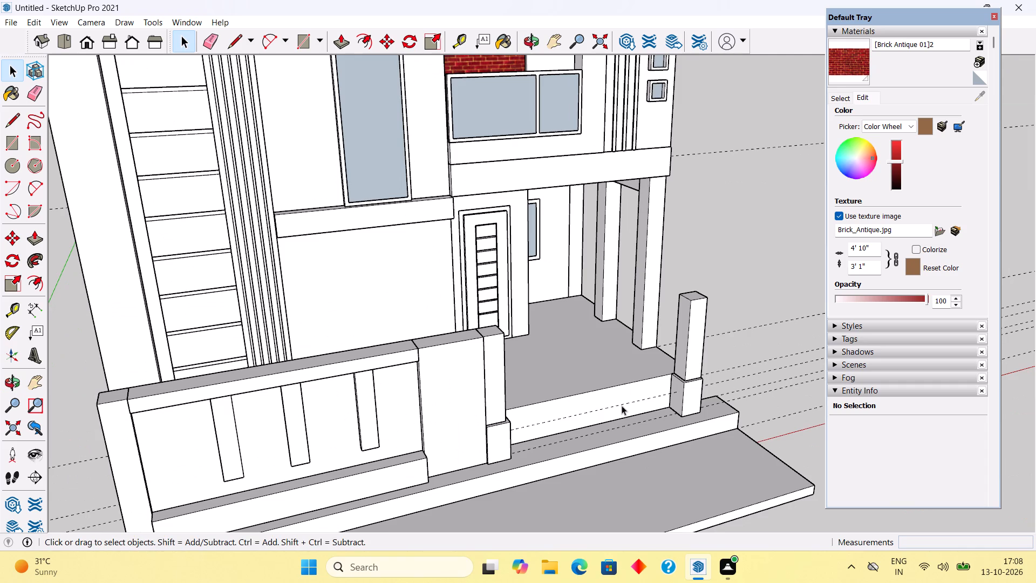
{"action": "middle_click_drag", "start_coordinate": [619, 405], "coordinate": [473, 426]}
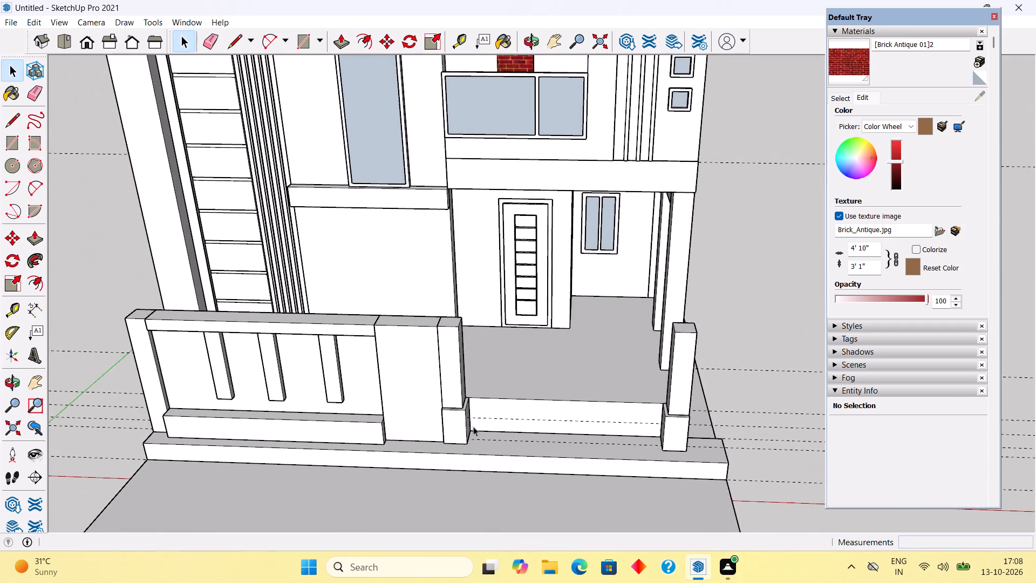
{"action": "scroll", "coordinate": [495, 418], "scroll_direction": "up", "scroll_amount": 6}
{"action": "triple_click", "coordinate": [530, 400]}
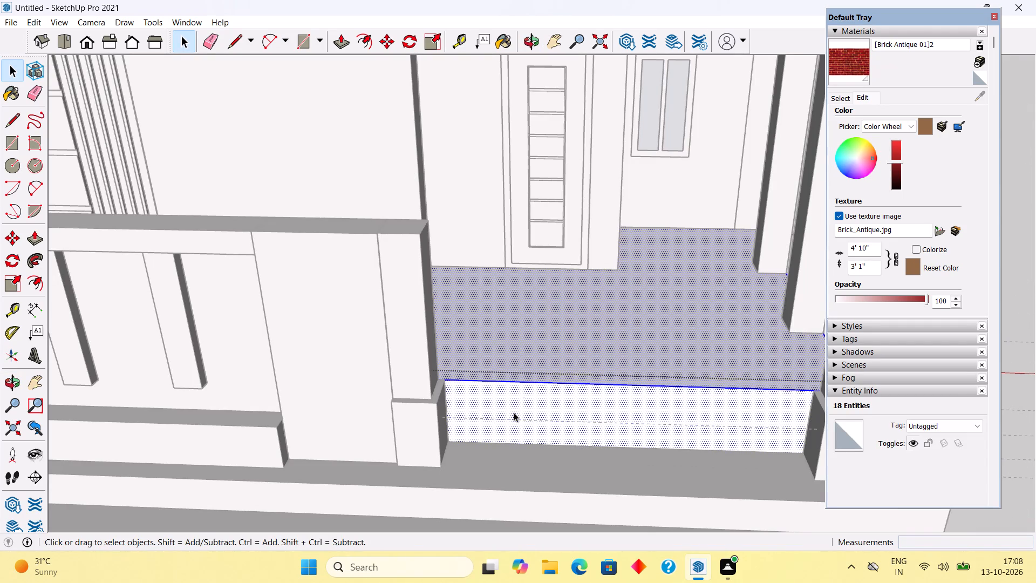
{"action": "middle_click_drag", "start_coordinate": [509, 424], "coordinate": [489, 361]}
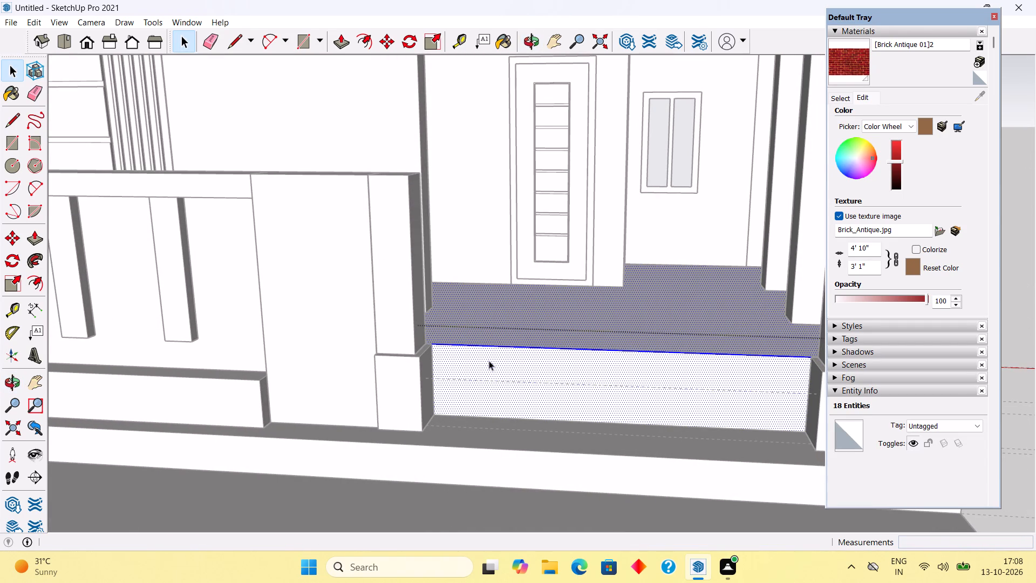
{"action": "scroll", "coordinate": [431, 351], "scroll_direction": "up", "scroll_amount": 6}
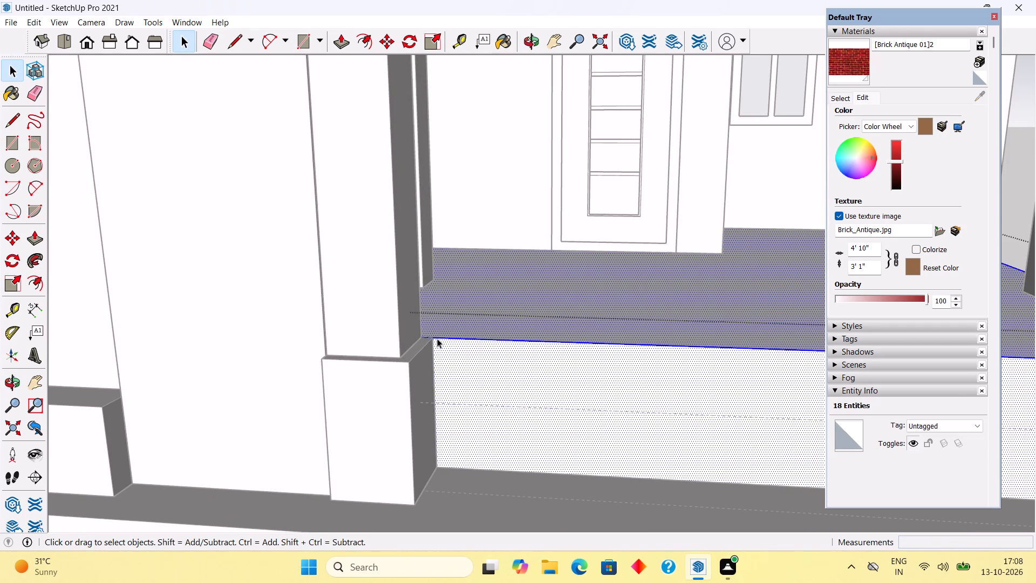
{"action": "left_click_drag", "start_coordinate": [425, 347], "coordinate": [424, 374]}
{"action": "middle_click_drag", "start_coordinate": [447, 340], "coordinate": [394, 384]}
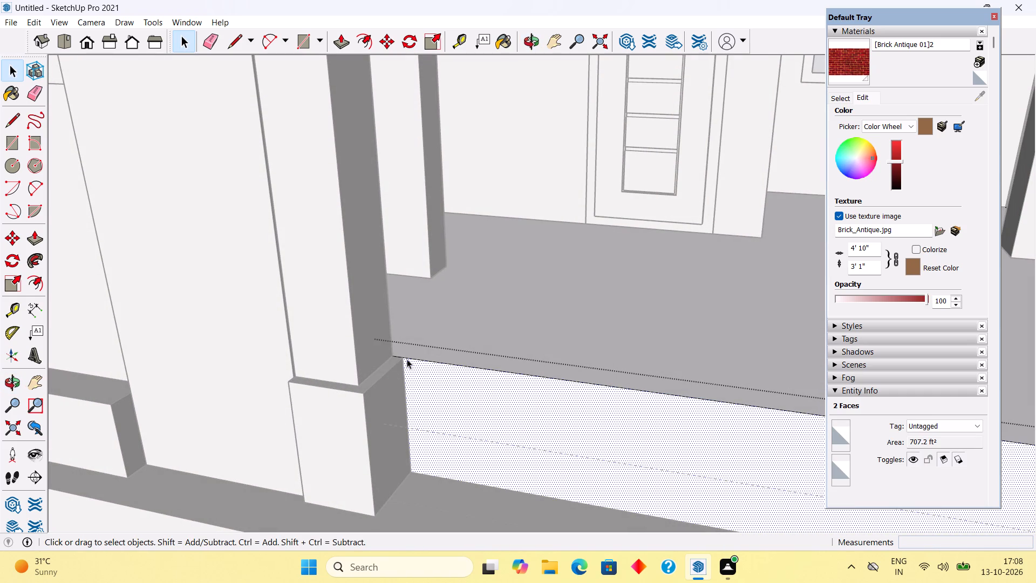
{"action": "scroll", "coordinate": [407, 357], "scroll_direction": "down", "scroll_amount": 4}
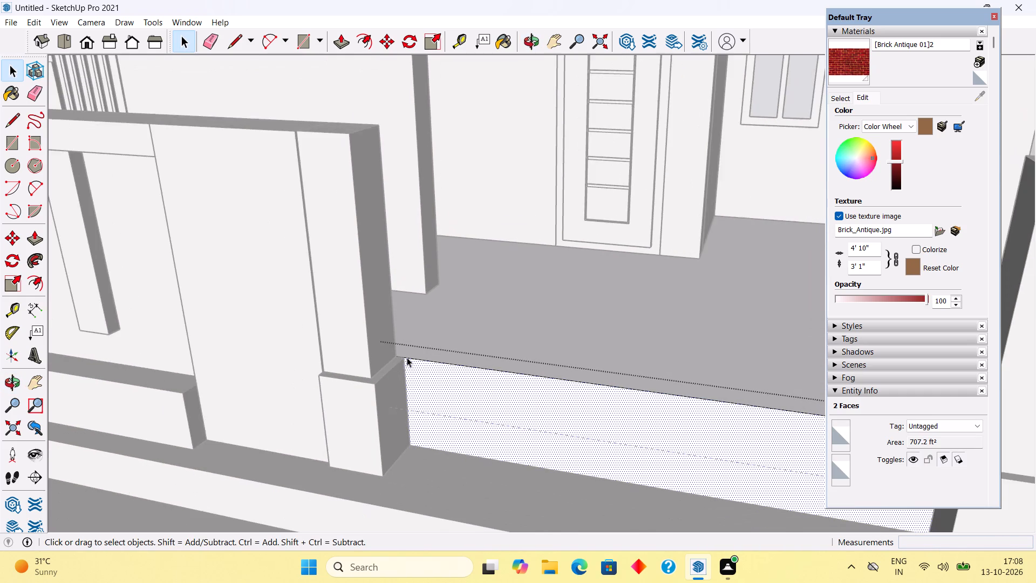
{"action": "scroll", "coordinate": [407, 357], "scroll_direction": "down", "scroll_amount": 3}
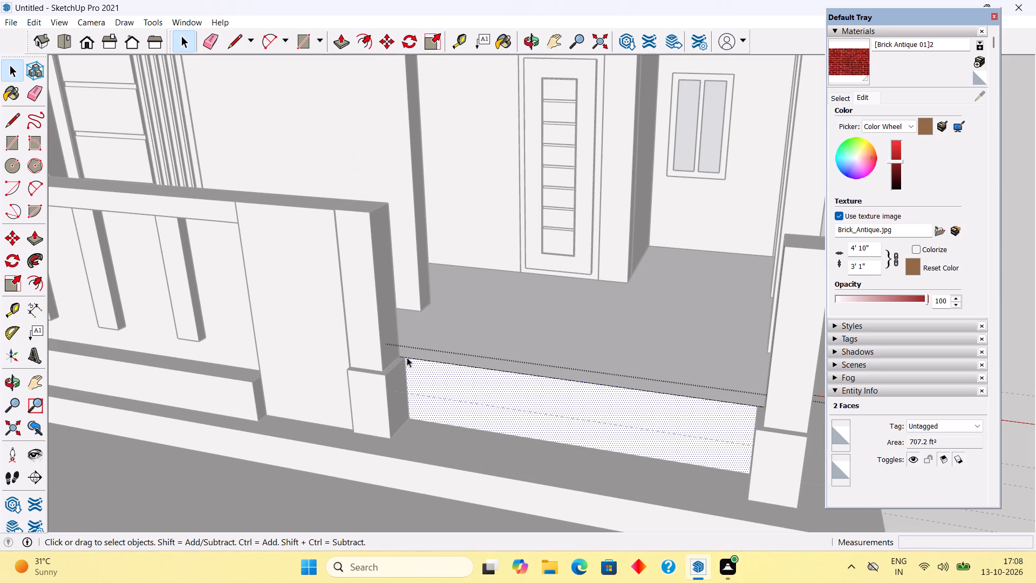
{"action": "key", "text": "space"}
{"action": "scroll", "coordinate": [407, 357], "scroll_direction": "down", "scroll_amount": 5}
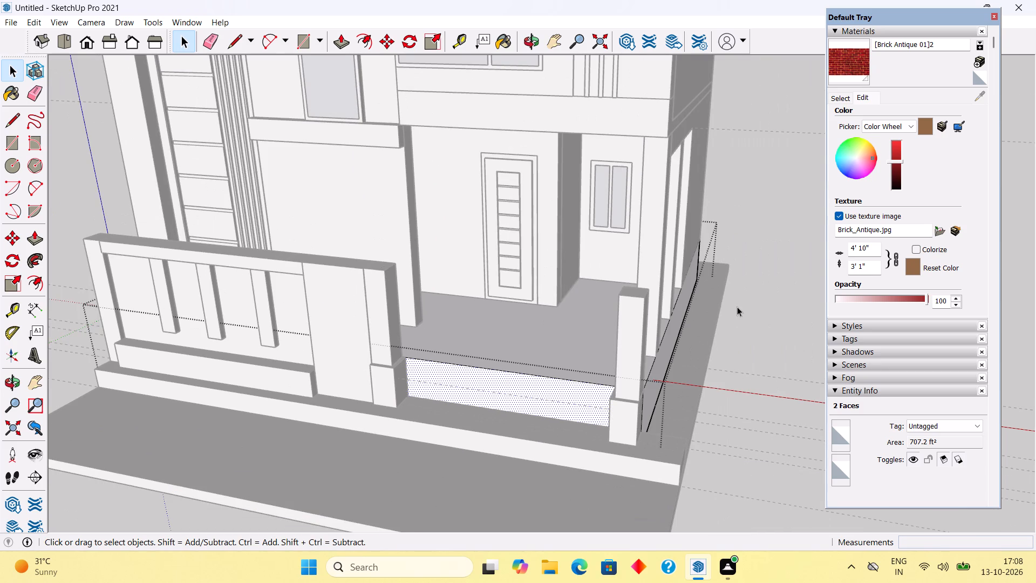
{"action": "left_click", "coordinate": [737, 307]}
Draw a horizontal rectangle across the gate opening between the two pillars, level with the tops of their bases.
{"action": "middle_click_drag", "start_coordinate": [594, 389], "coordinate": [422, 442]}
{"action": "scroll", "coordinate": [391, 337], "scroll_direction": "up", "scroll_amount": 12}
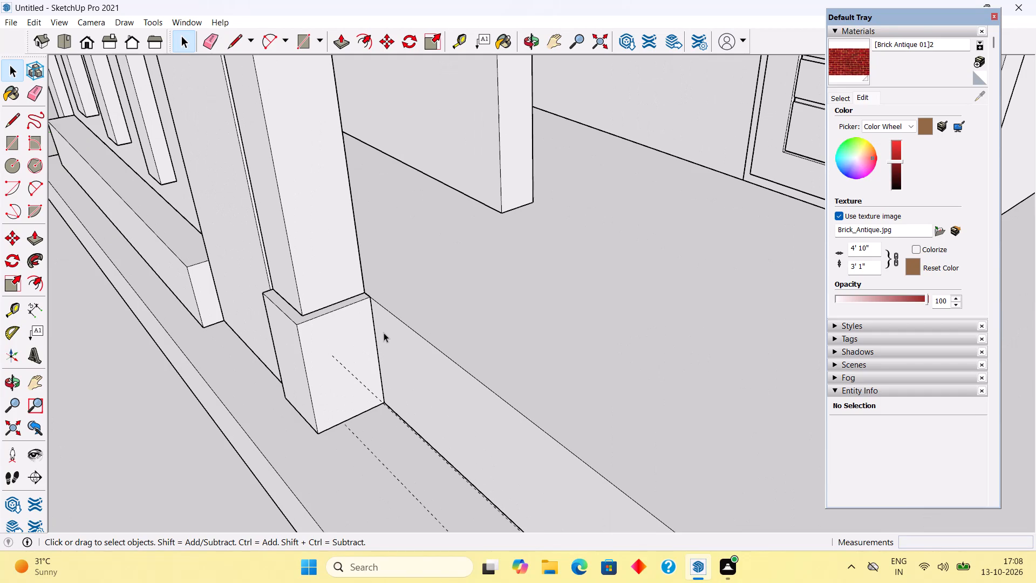
{"action": "key", "text": "r"}
{"action": "left_click", "coordinate": [305, 314]}
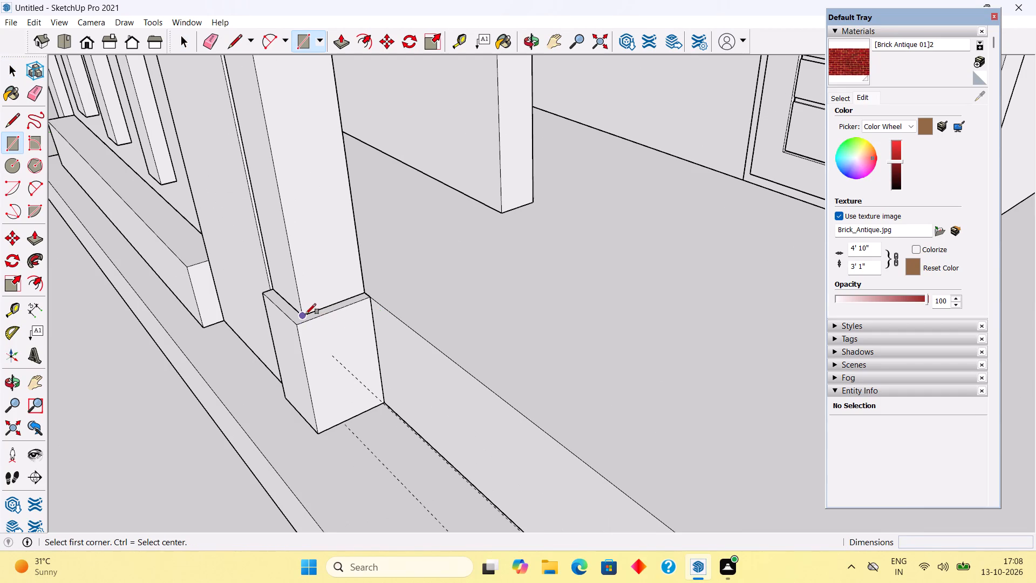
{"action": "scroll", "coordinate": [353, 305], "scroll_direction": "down", "scroll_amount": 10}
{"action": "middle_click_drag", "start_coordinate": [376, 314], "coordinate": [573, 456]}
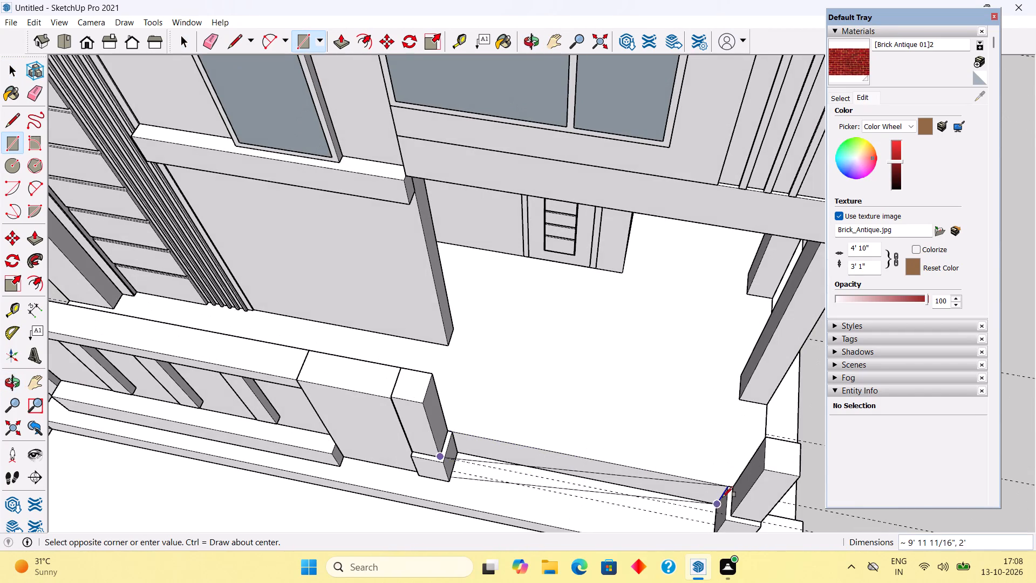
{"action": "left_click", "coordinate": [734, 492]}
{"action": "key", "text": "space"}
Extrude the rectangle across the gate opening 2" downward into a thin slab.
{"action": "middle_click_drag", "start_coordinate": [672, 479], "coordinate": [669, 424]}
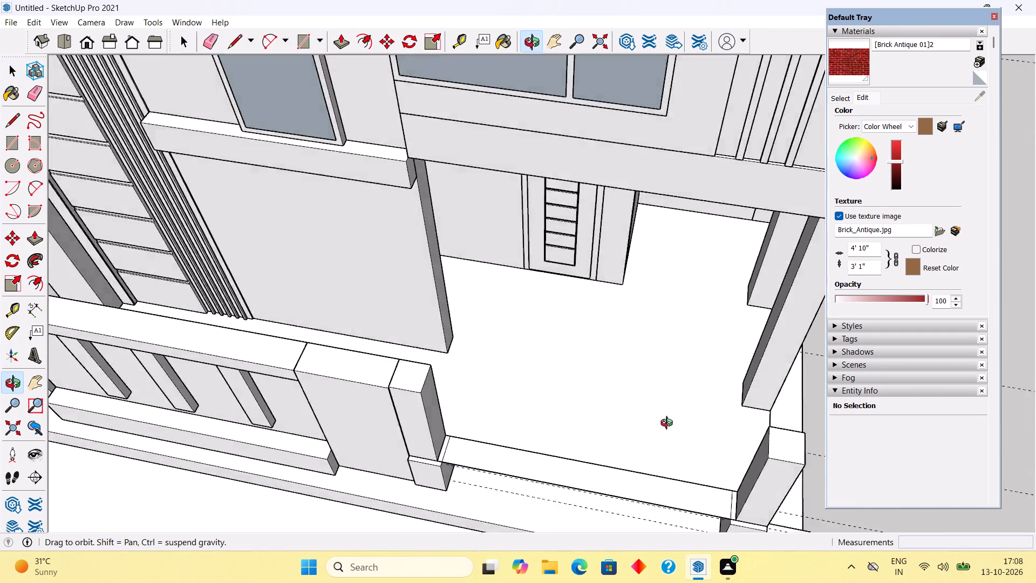
{"action": "middle_click_drag", "start_coordinate": [669, 424], "coordinate": [623, 174]}
{"action": "middle_click_drag", "start_coordinate": [537, 451], "coordinate": [563, 374]}
{"action": "scroll", "coordinate": [560, 340], "scroll_direction": "up", "scroll_amount": 4}
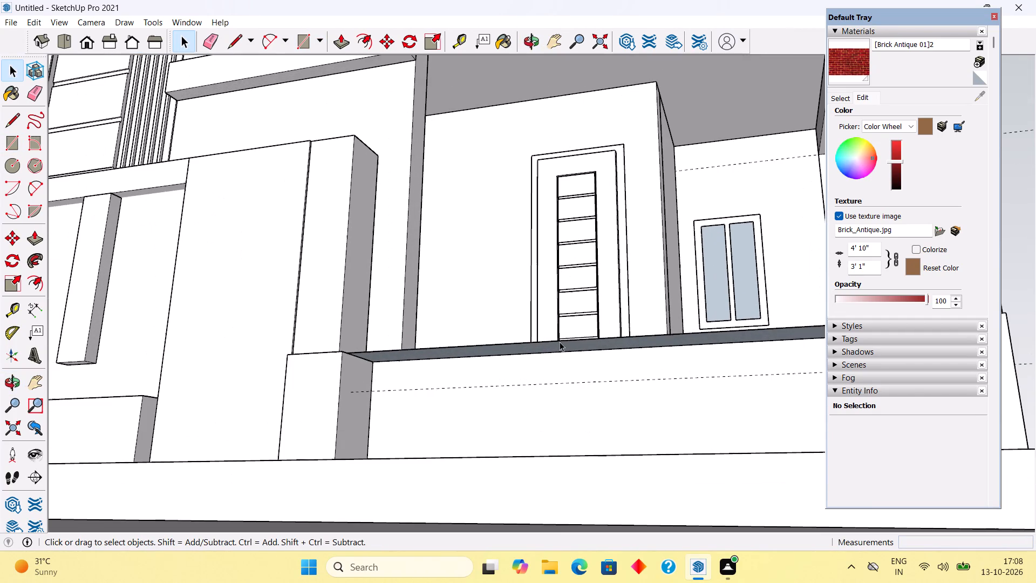
{"action": "triple_click", "coordinate": [560, 348]}
{"action": "key", "text": "p"}
{"action": "left_click", "coordinate": [560, 348]}
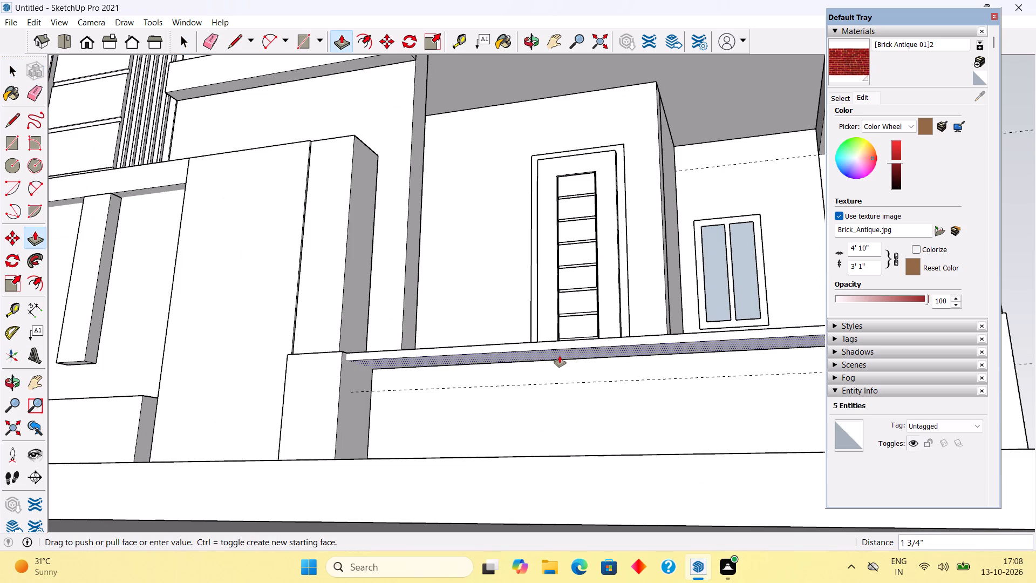
{"action": "type", "text": "2\""}
{"action": "key", "text": "Return"}
{"action": "key", "text": "space"}
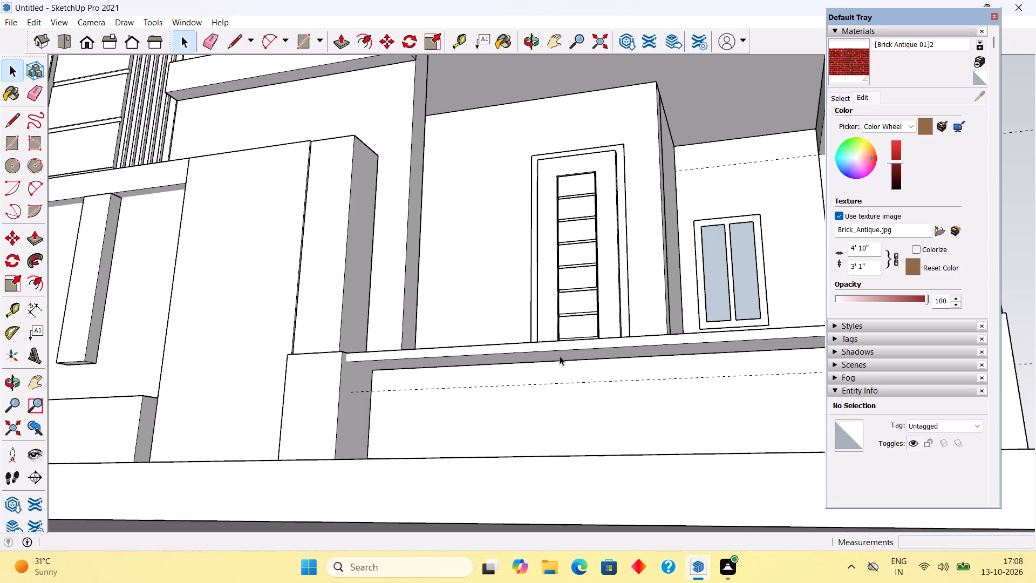
Select all connected geometry of the thin slab between the gate pillars and make it a group.
{"action": "scroll", "coordinate": [558, 356], "scroll_direction": "down", "scroll_amount": 7}
{"action": "middle_click_drag", "start_coordinate": [524, 331], "coordinate": [582, 489]}
{"action": "middle_click_drag", "start_coordinate": [809, 476], "coordinate": [711, 493]}
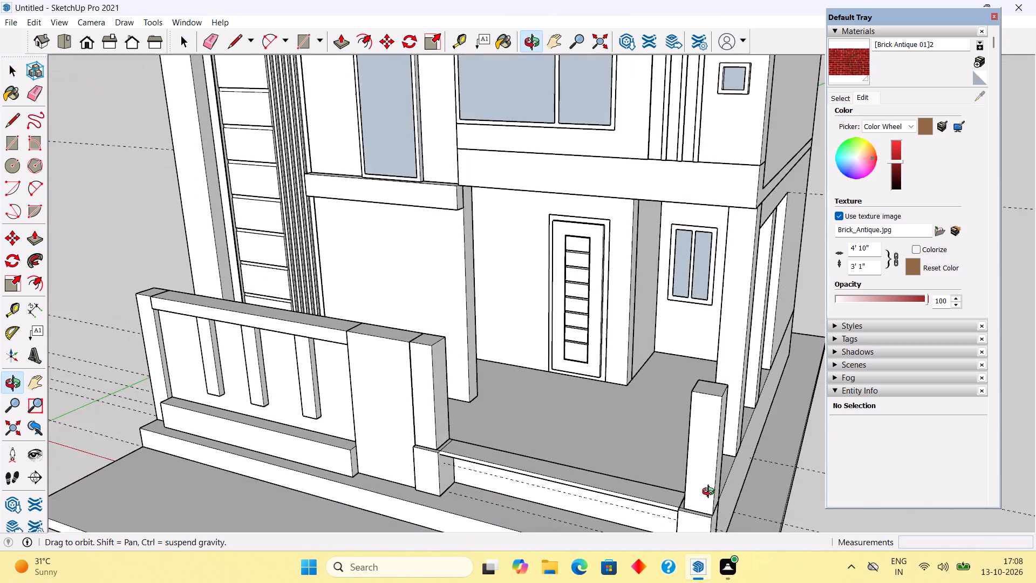
{"action": "middle_click_drag", "start_coordinate": [711, 493], "coordinate": [796, 516]}
{"action": "scroll", "coordinate": [530, 447], "scroll_direction": "up", "scroll_amount": 5}
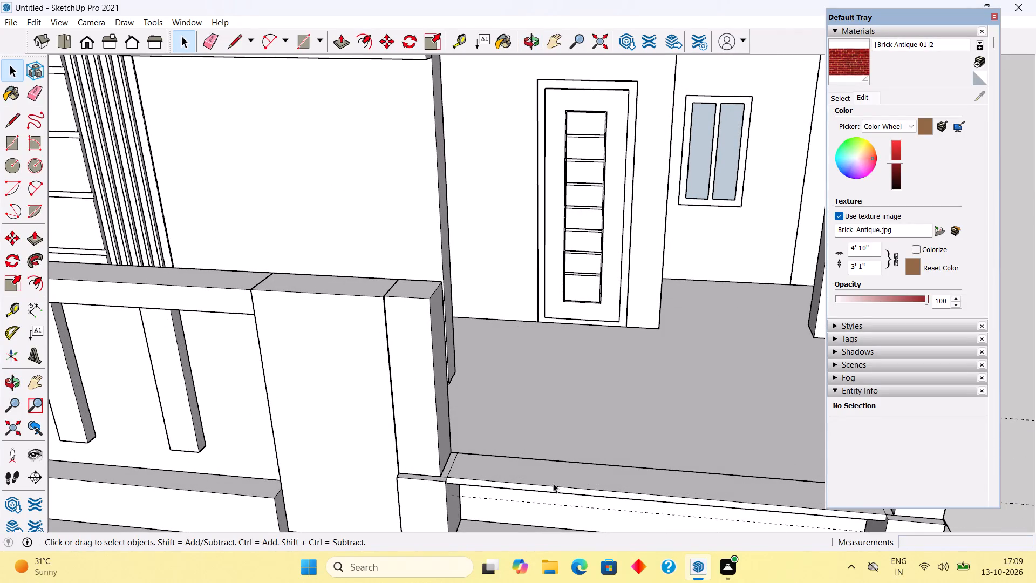
{"action": "triple_click", "coordinate": [553, 483]}
{"action": "right_click", "coordinate": [554, 478]}
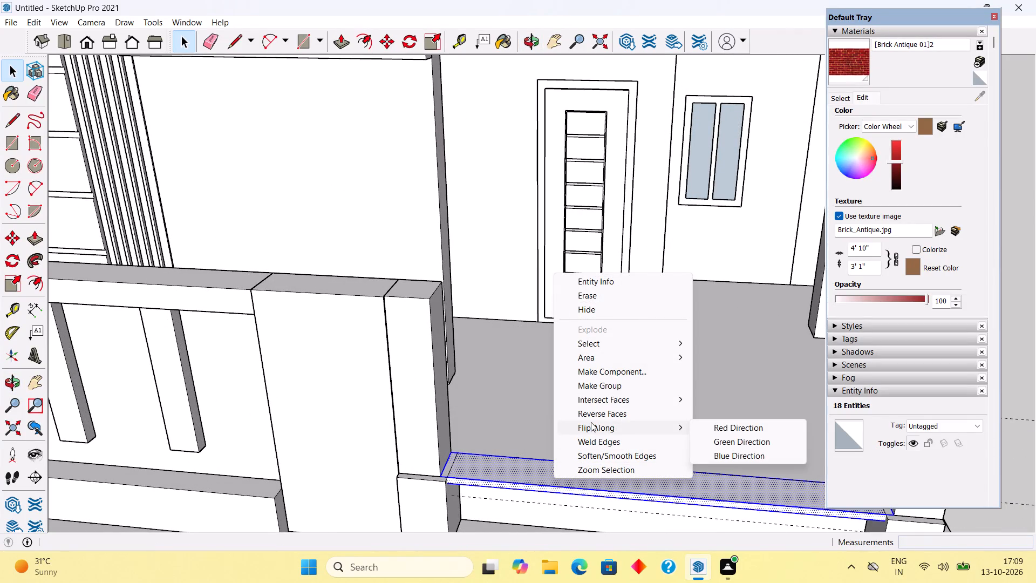
{"action": "left_click", "coordinate": [603, 388]}
{"action": "scroll", "coordinate": [603, 388], "scroll_direction": "down", "scroll_amount": 7}
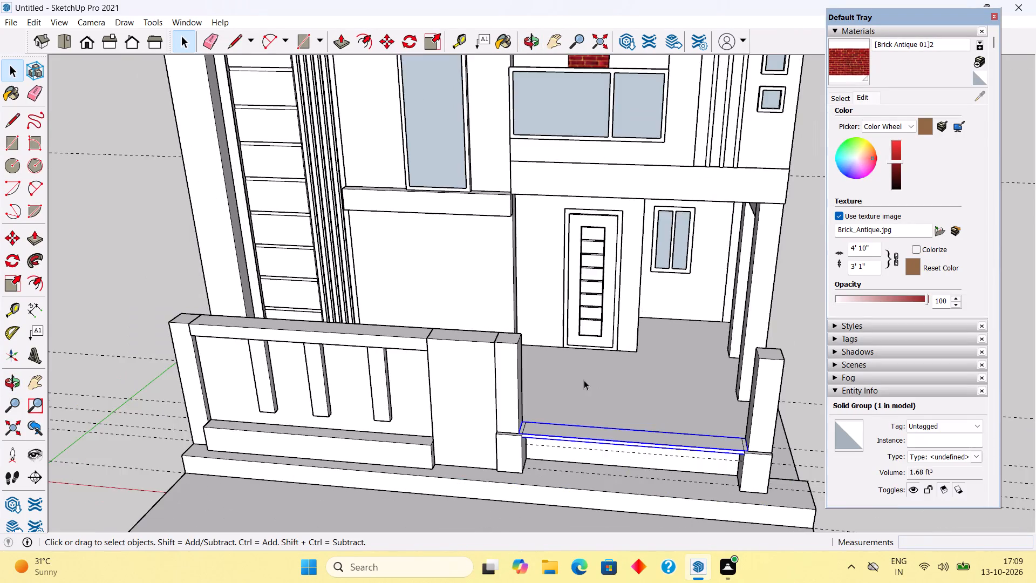
{"action": "scroll", "coordinate": [584, 380], "scroll_direction": "down", "scroll_amount": 3}
{"action": "left_click", "coordinate": [754, 355]}
Lower the top face of the left gate pillar's base by 2" to the underside of the slab.
{"action": "middle_click_drag", "start_coordinate": [570, 438], "coordinate": [592, 486]}
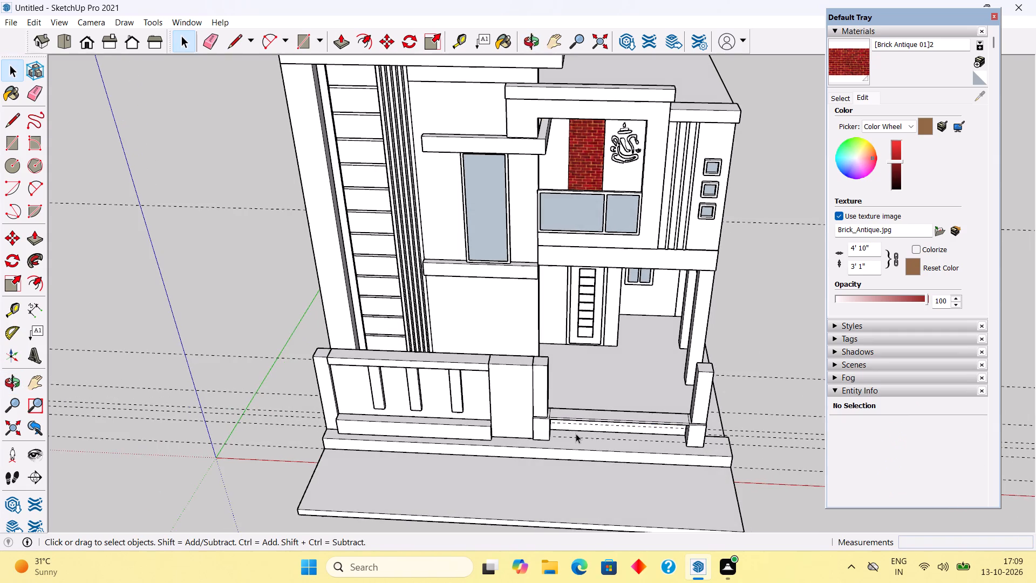
{"action": "scroll", "coordinate": [572, 432], "scroll_direction": "up", "scroll_amount": 13}
{"action": "scroll", "coordinate": [505, 405], "scroll_direction": "up", "scroll_amount": 2}
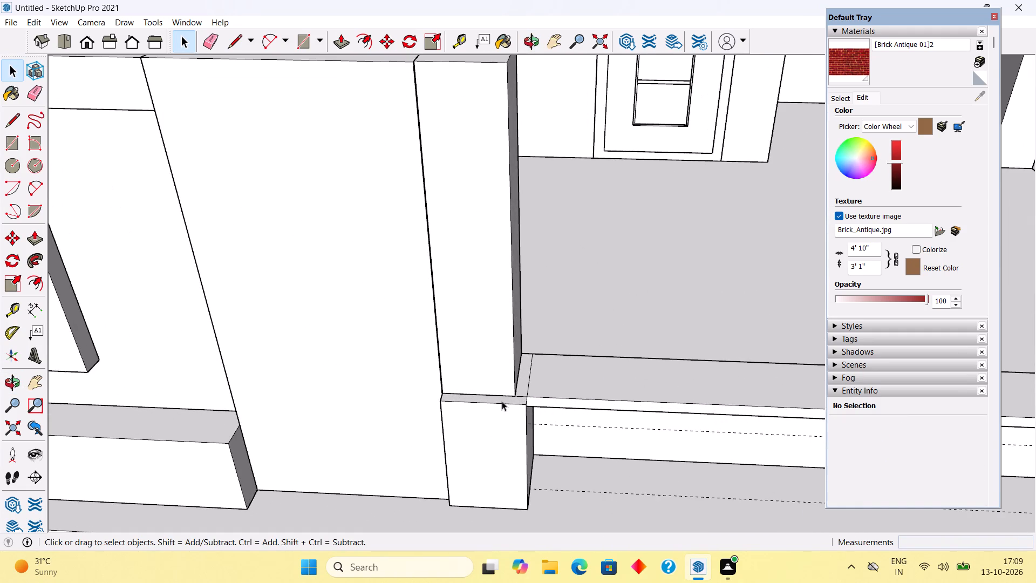
{"action": "triple_click", "coordinate": [498, 397]}
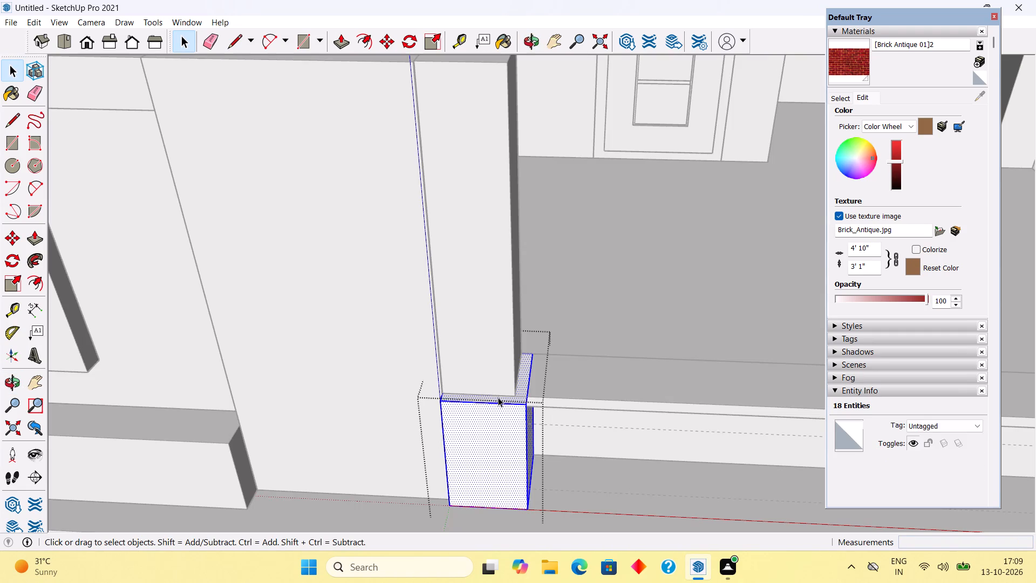
{"action": "key", "text": "p"}
{"action": "left_click", "coordinate": [504, 395]}
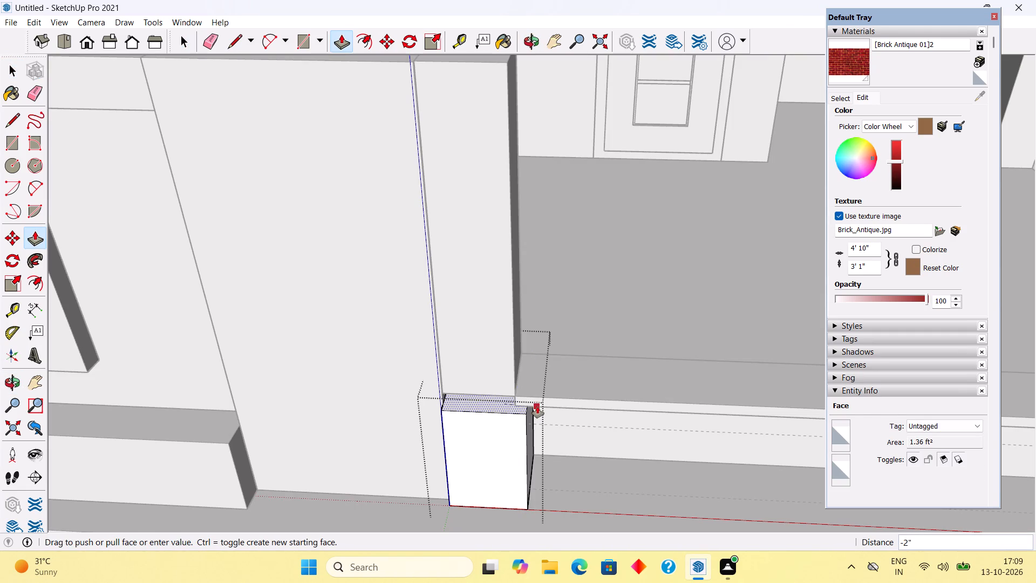
{"action": "left_click", "coordinate": [537, 406]}
{"action": "key", "text": "space"}
Extend the bottom face of the left gate pillar's shaft 2" down to meet its lowered base.
{"action": "middle_click_drag", "start_coordinate": [495, 376], "coordinate": [496, 234]}
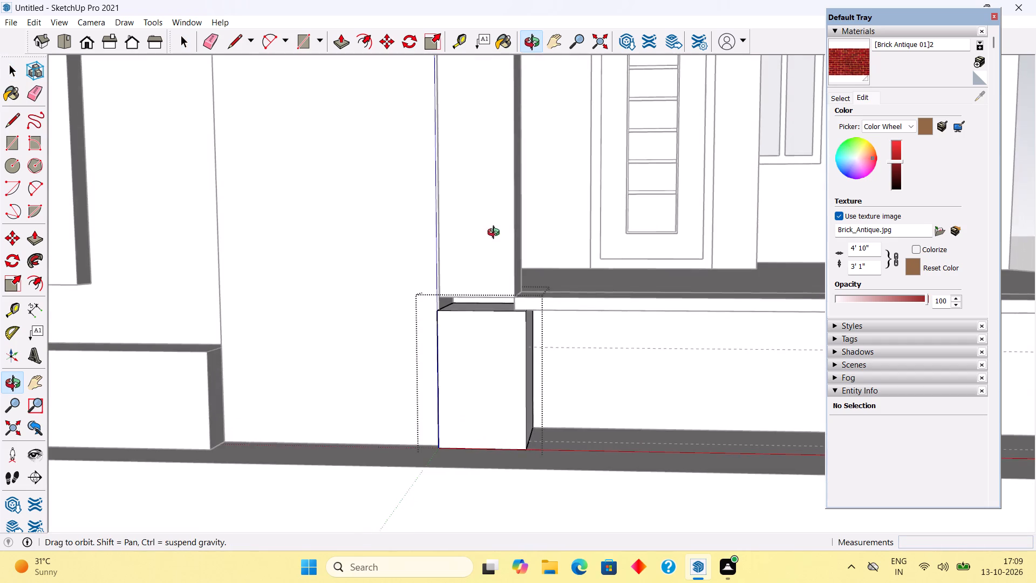
{"action": "middle_click_drag", "start_coordinate": [496, 234], "coordinate": [496, 233]}
{"action": "scroll", "coordinate": [463, 286], "scroll_direction": "up", "scroll_amount": 1}
{"action": "middle_click_drag", "start_coordinate": [463, 286], "coordinate": [461, 227]}
{"action": "scroll", "coordinate": [461, 228], "scroll_direction": "up", "scroll_amount": 7}
{"action": "triple_click", "coordinate": [488, 266]}
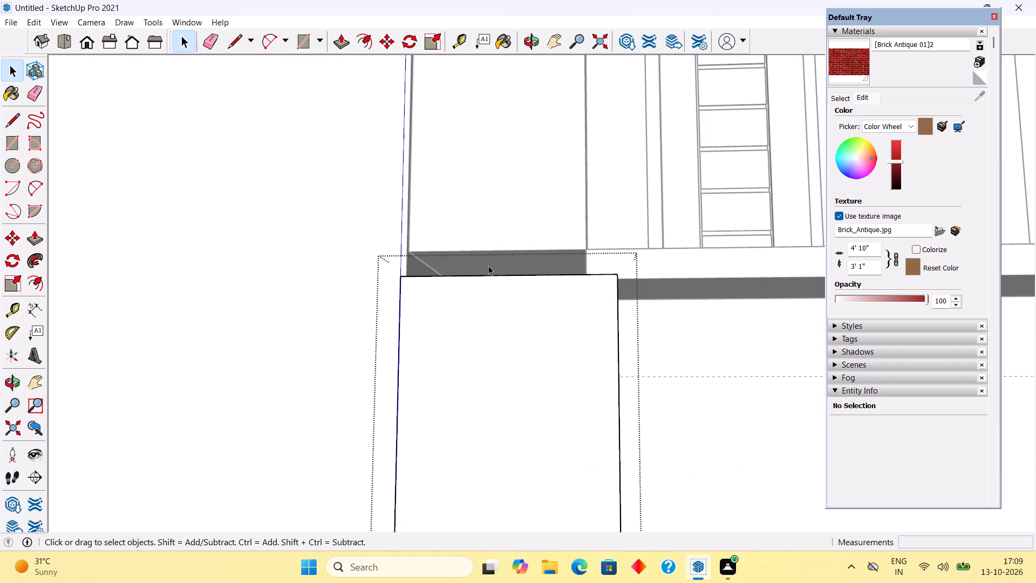
{"action": "key", "text": "p"}
{"action": "left_click", "coordinate": [491, 257]}
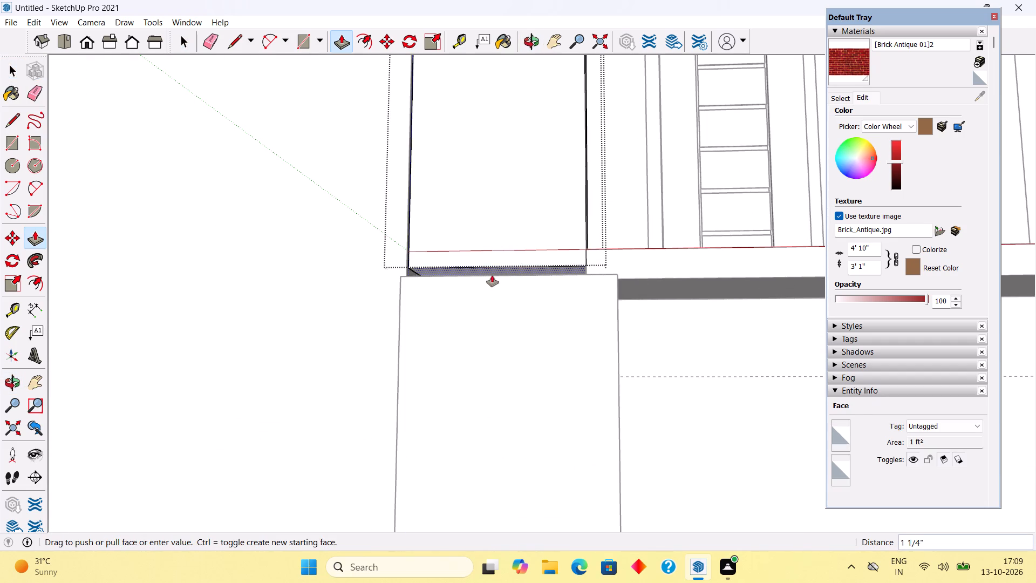
{"action": "left_click", "coordinate": [527, 274]}
{"action": "scroll", "coordinate": [527, 274], "scroll_direction": "down", "scroll_amount": 11}
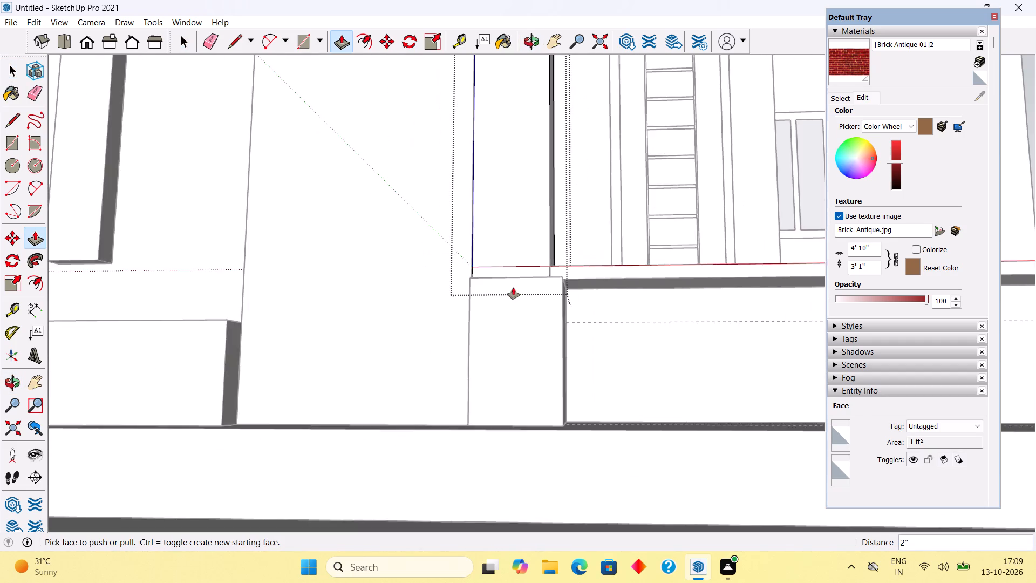
{"action": "scroll", "coordinate": [513, 288], "scroll_direction": "down", "scroll_amount": 11}
{"action": "key", "text": "space"}
{"action": "scroll", "coordinate": [502, 290], "scroll_direction": "down", "scroll_amount": 6}
{"action": "left_click", "coordinate": [786, 206]}
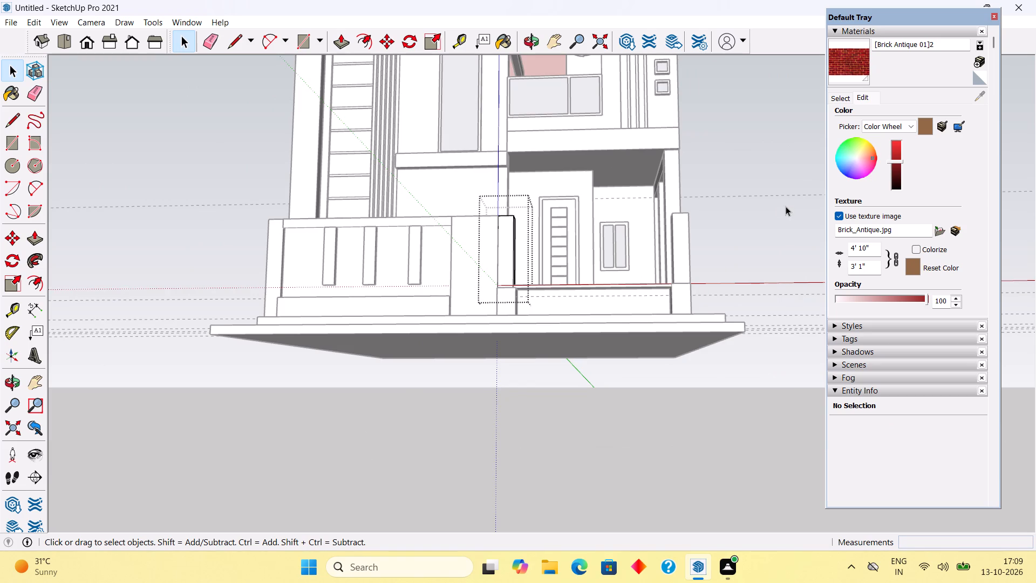
Lower the top face of the right gate pillar's base to the underside of the slab.
{"action": "middle_click_drag", "start_coordinate": [718, 276], "coordinate": [692, 371]}
{"action": "scroll", "coordinate": [643, 334], "scroll_direction": "up", "scroll_amount": 17}
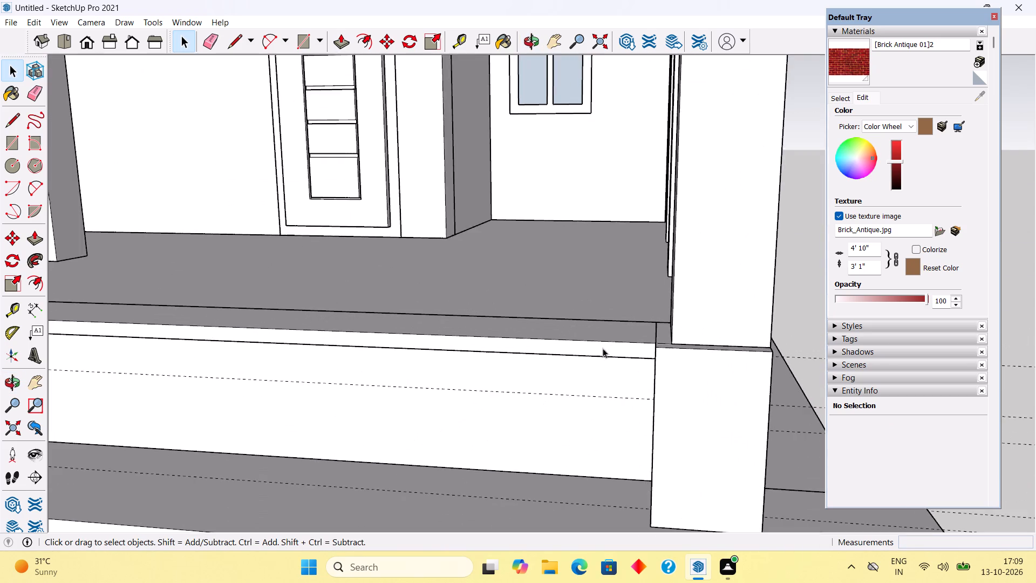
{"action": "middle_click_drag", "start_coordinate": [603, 348], "coordinate": [680, 390]}
{"action": "scroll", "coordinate": [680, 390], "scroll_direction": "up", "scroll_amount": 1}
{"action": "double_click", "coordinate": [698, 384]}
{"action": "middle_click_drag", "start_coordinate": [717, 333], "coordinate": [717, 335]}
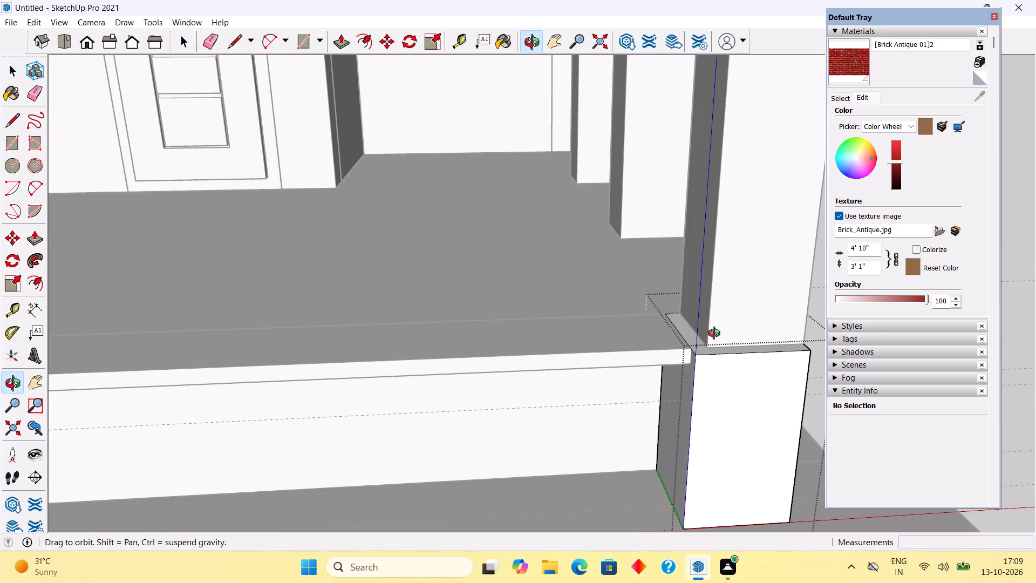
{"action": "middle_click_drag", "start_coordinate": [717, 335], "coordinate": [710, 383]}
{"action": "scroll", "coordinate": [703, 396], "scroll_direction": "up", "scroll_amount": 5}
{"action": "double_click", "coordinate": [704, 396]}
{"action": "left_click", "coordinate": [706, 379]}
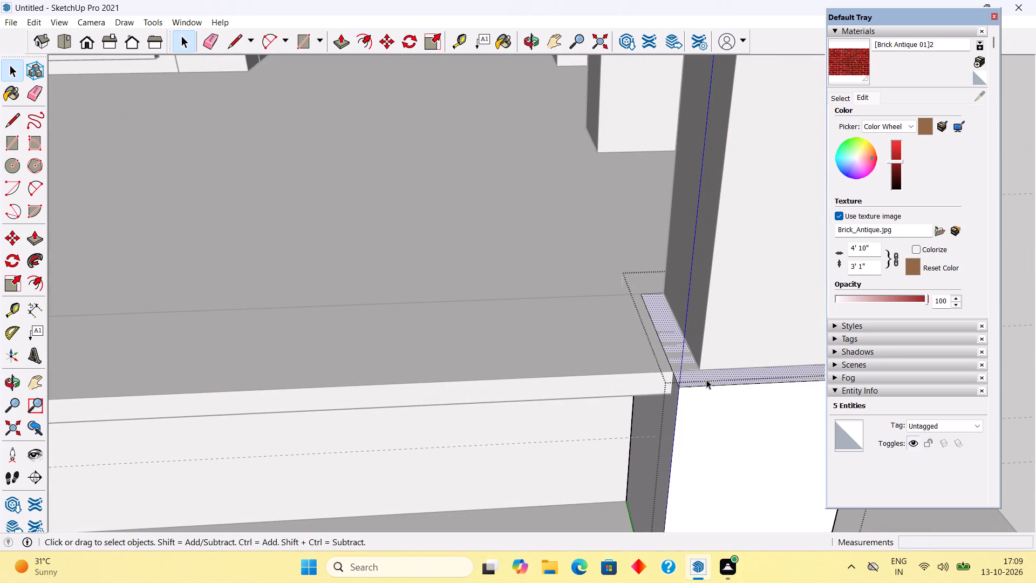
{"action": "key", "text": "p"}
{"action": "left_click", "coordinate": [706, 379]}
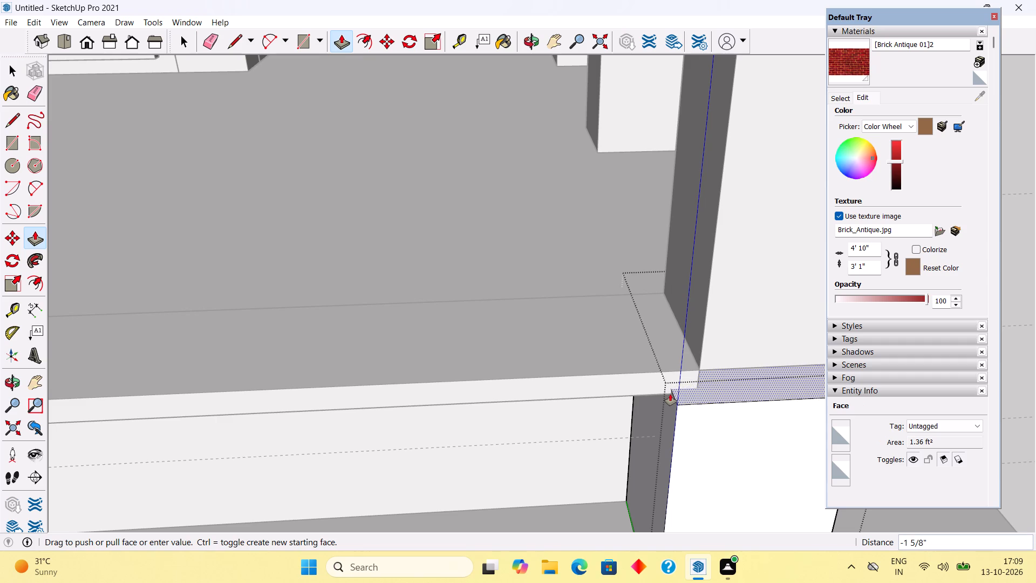
{"action": "left_click", "coordinate": [649, 394]}
{"action": "key", "text": "space"}
Extend the bottom face of the right gate pillar's shaft 2" down to meet its lowered base.
{"action": "middle_click_drag", "start_coordinate": [670, 316], "coordinate": [582, 193]}
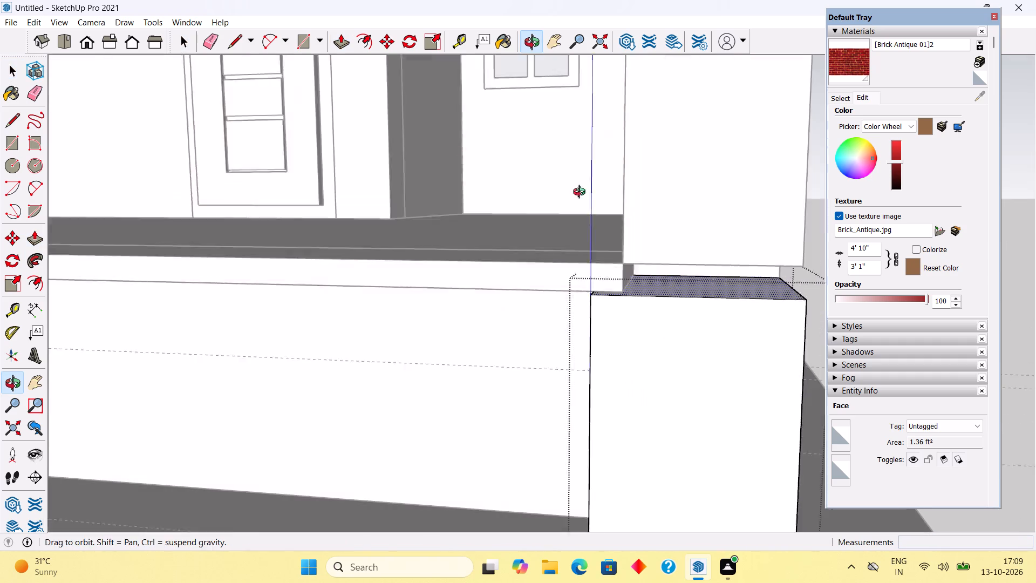
{"action": "middle_click_drag", "start_coordinate": [582, 193], "coordinate": [580, 191]}
{"action": "triple_click", "coordinate": [678, 184]}
{"action": "middle_click_drag", "start_coordinate": [671, 245], "coordinate": [677, 193]}
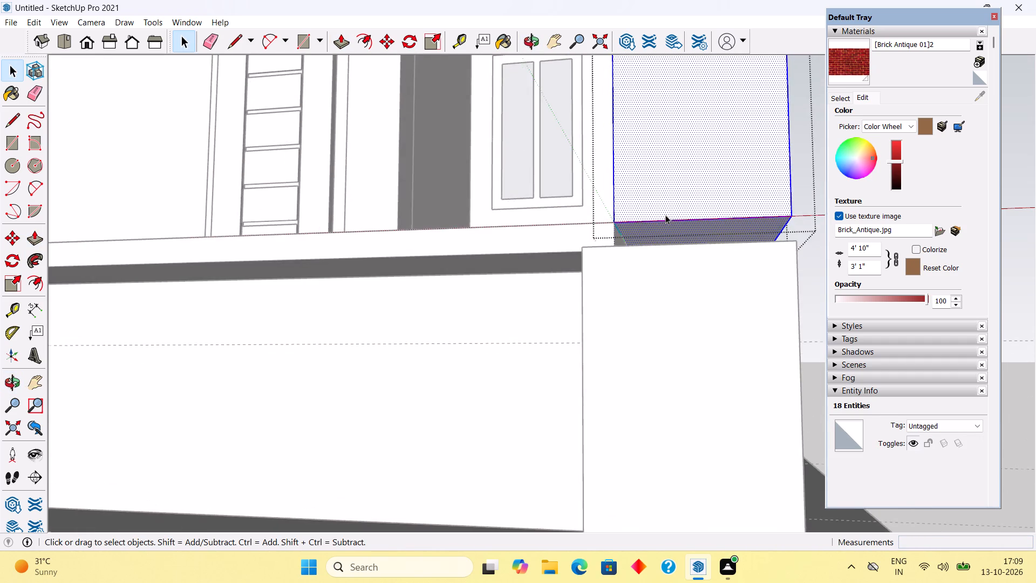
{"action": "scroll", "coordinate": [665, 215], "scroll_direction": "up", "scroll_amount": 5}
{"action": "left_click", "coordinate": [674, 239]}
{"action": "key", "text": "p"}
{"action": "left_click", "coordinate": [674, 239]}
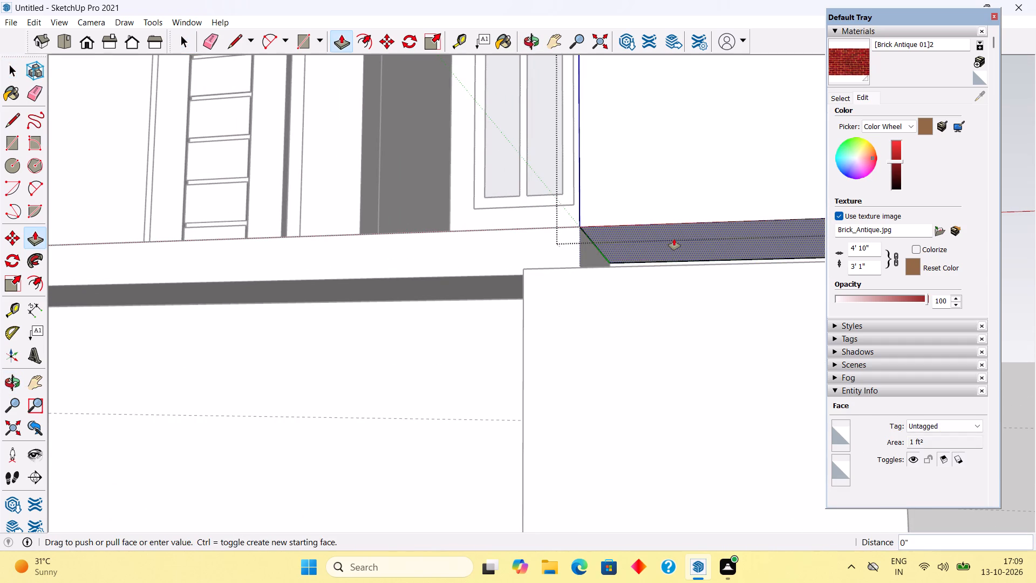
{"action": "left_click", "coordinate": [600, 268]}
{"action": "key", "text": "space"}
{"action": "scroll", "coordinate": [600, 268], "scroll_direction": "down", "scroll_amount": 18}
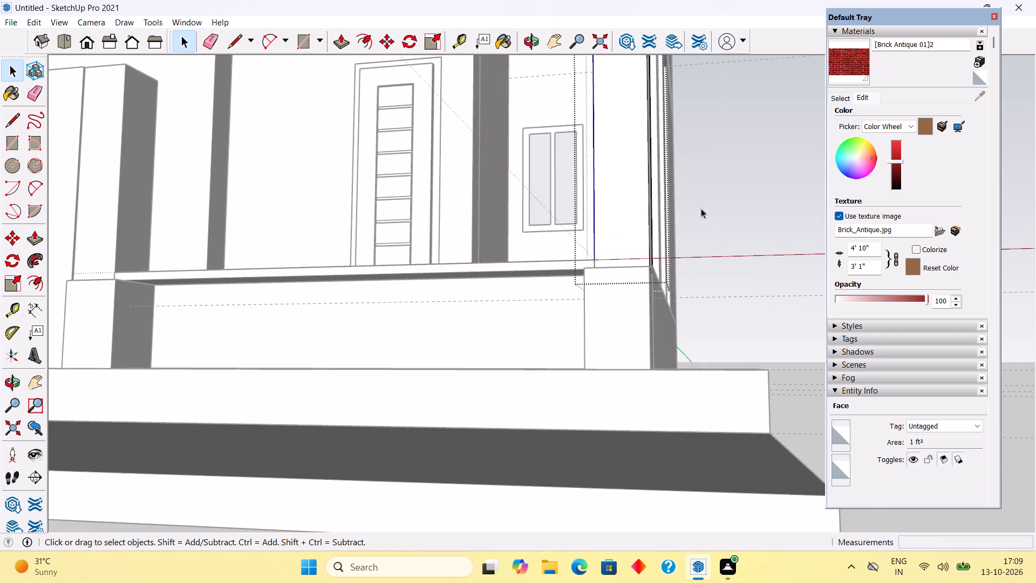
{"action": "left_click", "coordinate": [755, 169]}
Draw a vertical gate panel rectangle, about 10' 1" by 4' 6", between the two pillars from their tops down to the slab.
{"action": "middle_click_drag", "start_coordinate": [565, 202], "coordinate": [654, 285]}
{"action": "scroll", "coordinate": [646, 322], "scroll_direction": "down", "scroll_amount": 6}
{"action": "middle_click_drag", "start_coordinate": [621, 252], "coordinate": [548, 397]}
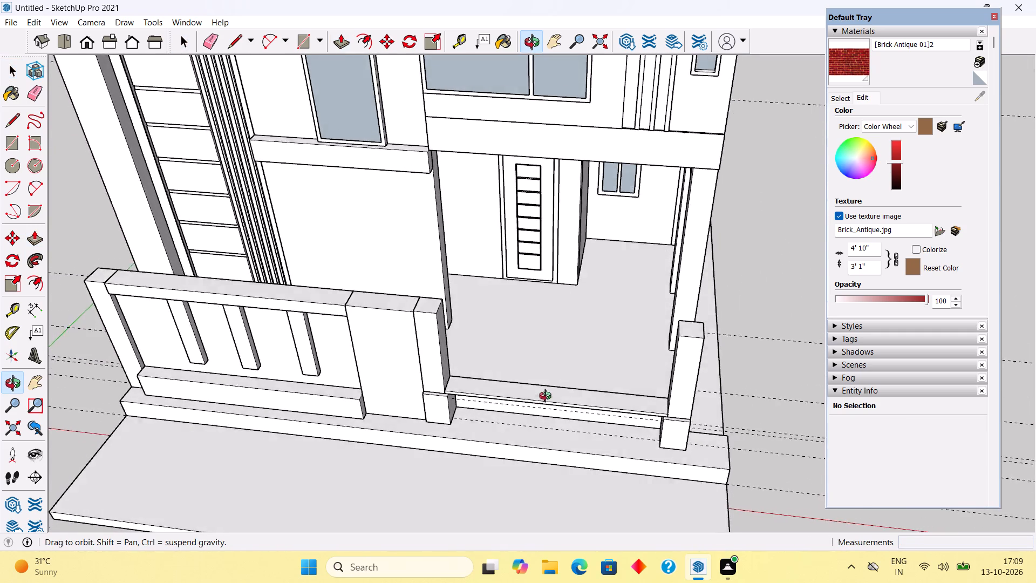
{"action": "middle_click_drag", "start_coordinate": [548, 397], "coordinate": [436, 374]}
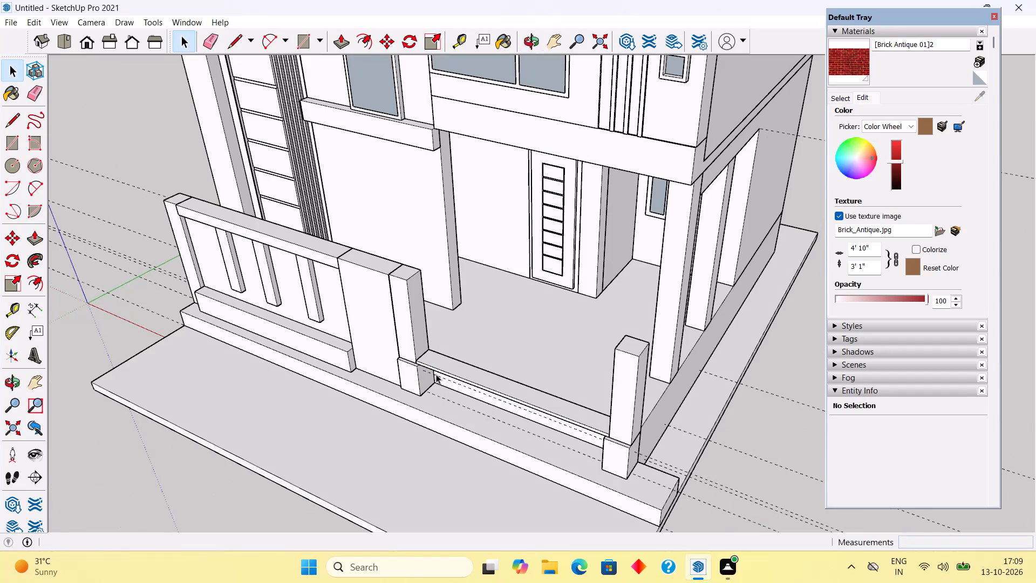
{"action": "middle_click_drag", "start_coordinate": [419, 297], "coordinate": [542, 274]}
{"action": "key", "text": "r"}
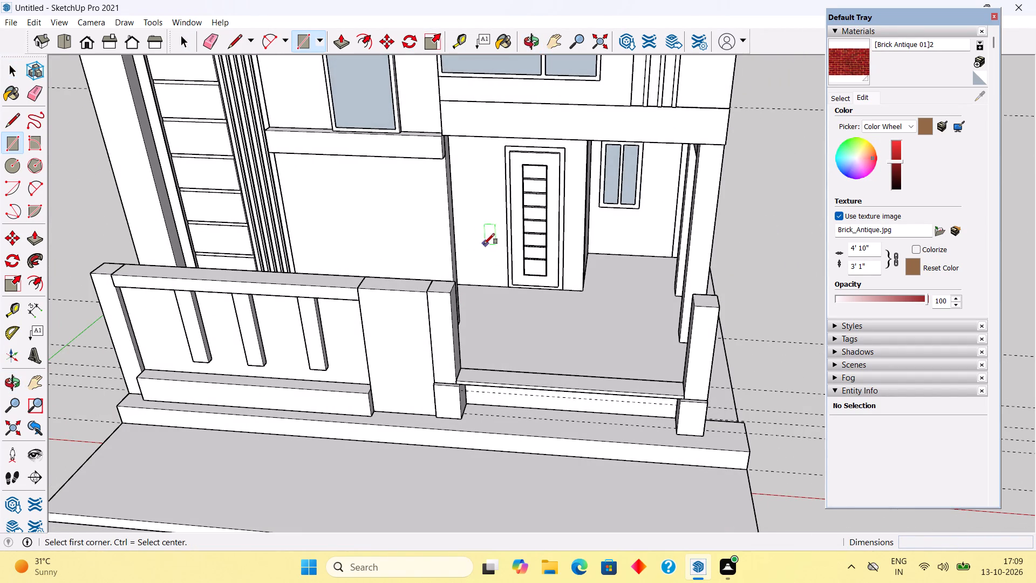
{"action": "left_click", "coordinate": [446, 291]}
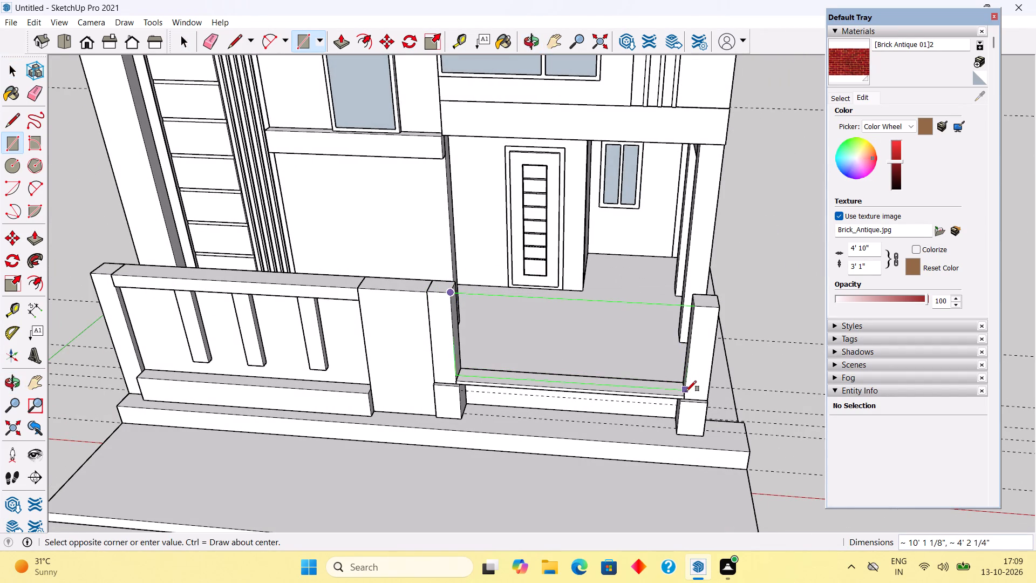
{"action": "scroll", "coordinate": [686, 392], "scroll_direction": "up", "scroll_amount": 11}
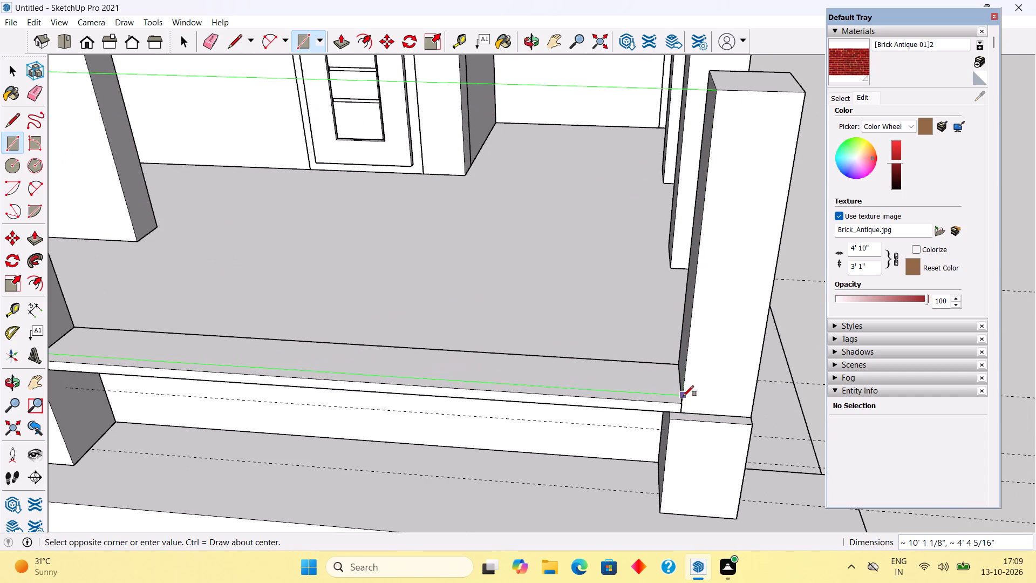
{"action": "left_click", "coordinate": [683, 402]}
{"action": "key", "text": "space"}
{"action": "scroll", "coordinate": [683, 402], "scroll_direction": "down", "scroll_amount": 11}
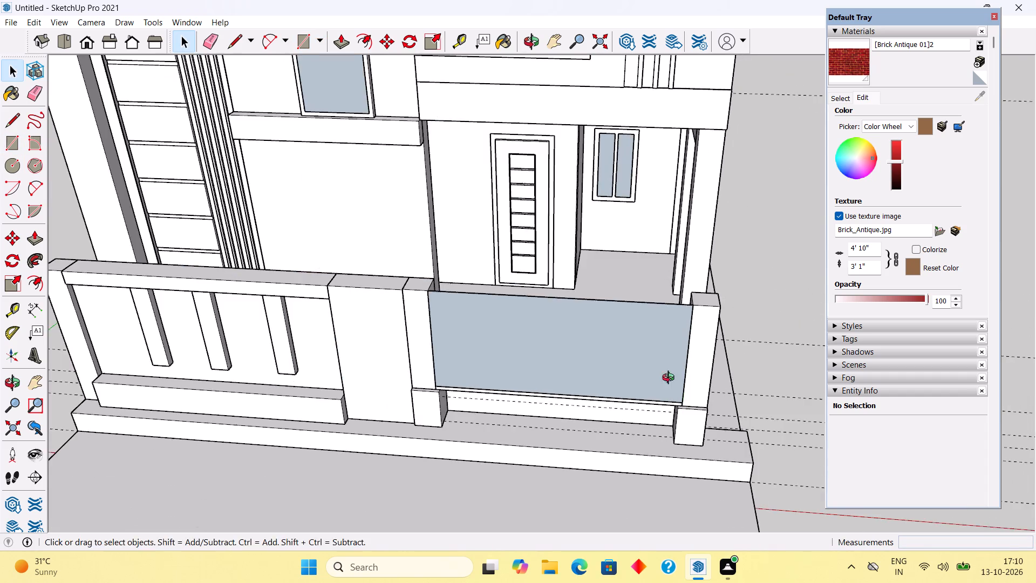
Offset the gate panel's outline 3" inward to form a border frame.
{"action": "middle_click_drag", "start_coordinate": [671, 379], "coordinate": [690, 284]}
{"action": "key", "text": "f"}
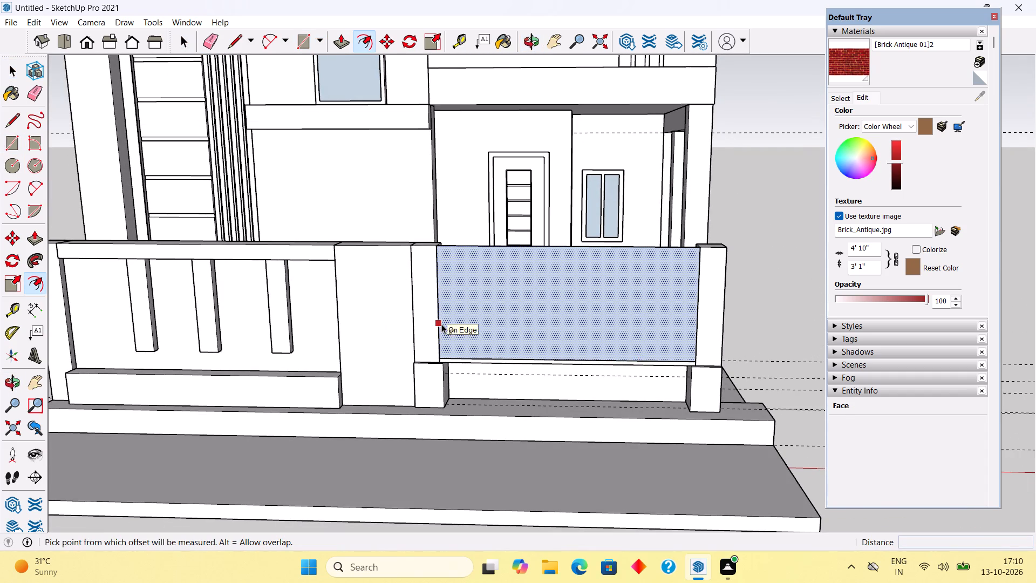
{"action": "left_click", "coordinate": [441, 324]}
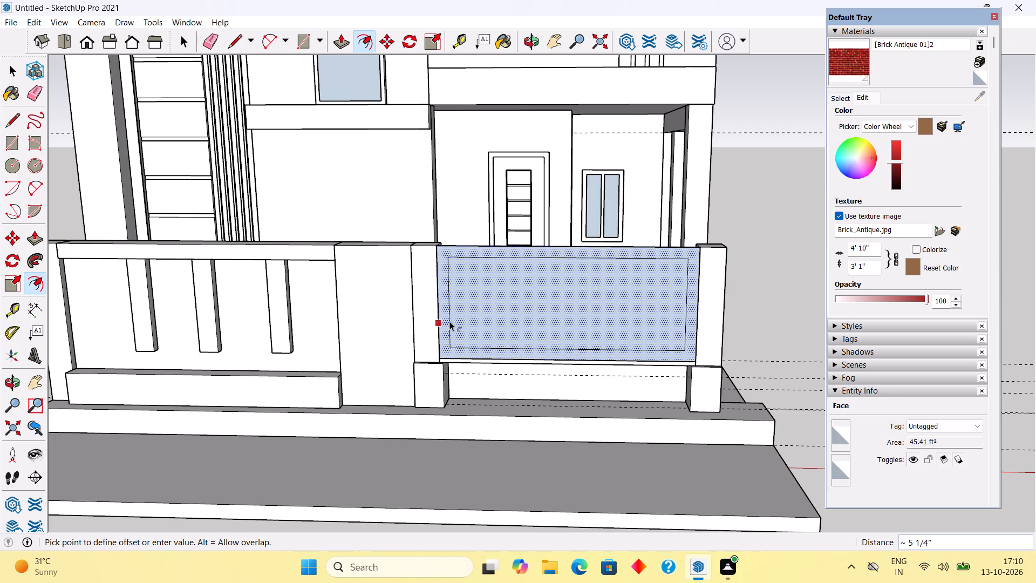
{"action": "type", "text": "3\""}
{"action": "key", "text": "Return"}
{"action": "key", "text": "space"}
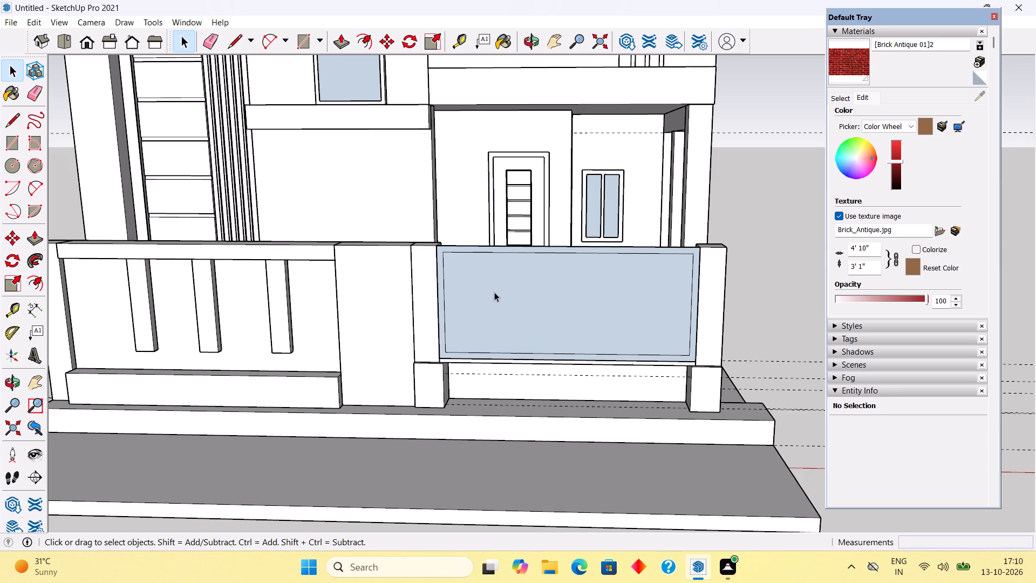
Place vertical guides 1.5' inward from the left and right inner edges of the gate frame.
{"action": "key", "text": "t"}
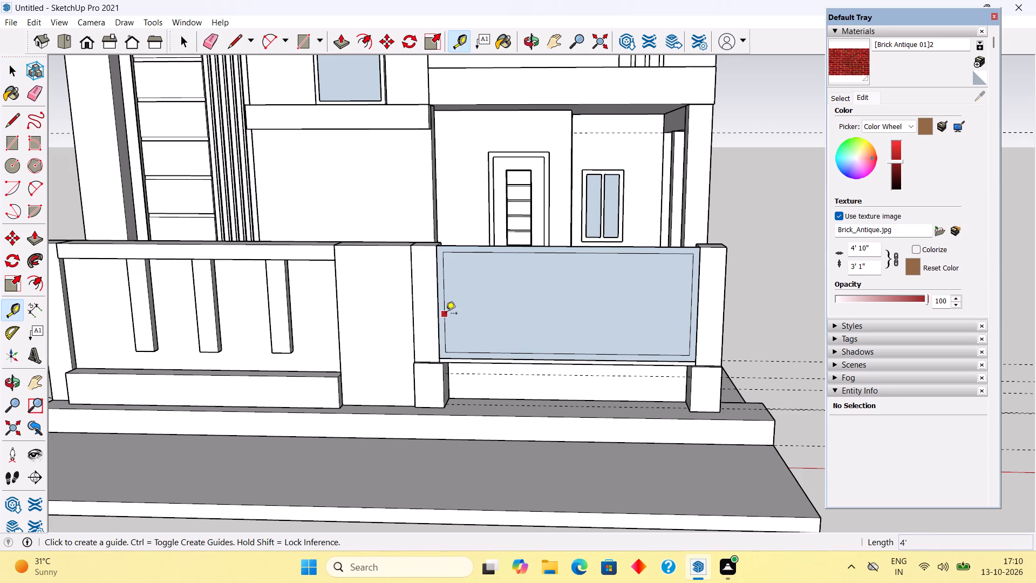
{"action": "left_click", "coordinate": [446, 314]}
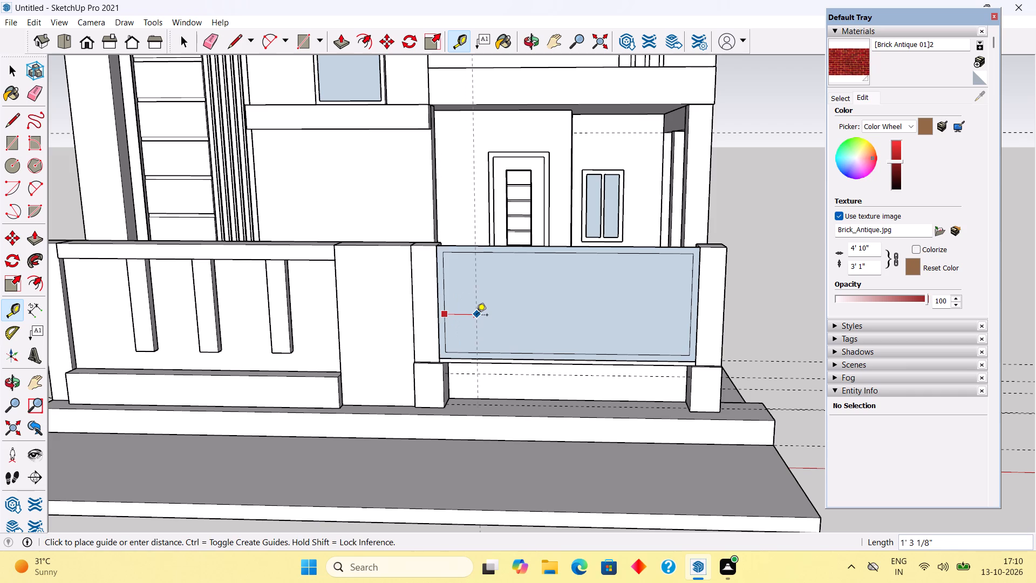
{"action": "type", "text": "1.5'"}
{"action": "key", "text": "Return"}
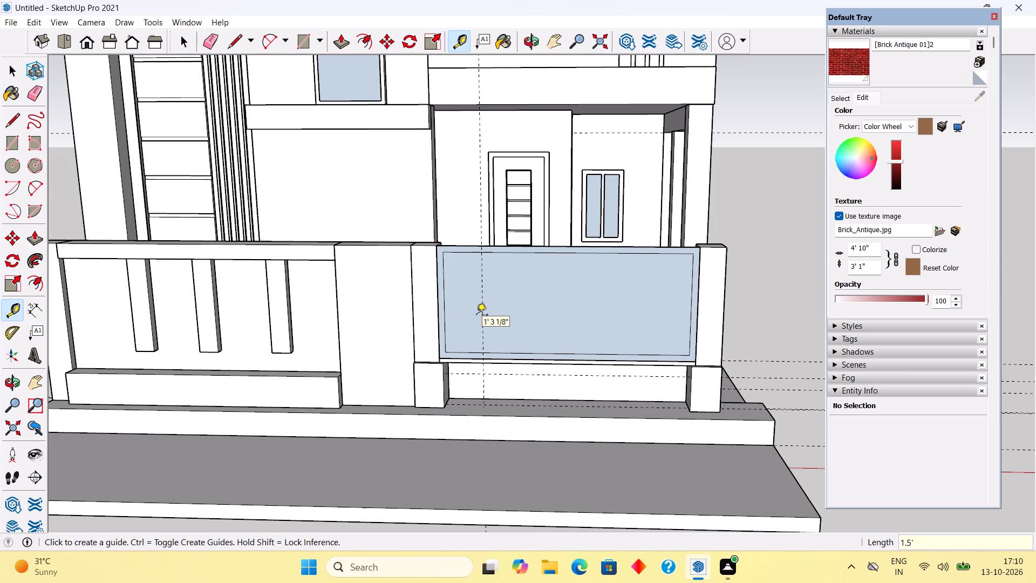
{"action": "left_click", "coordinate": [693, 290]}
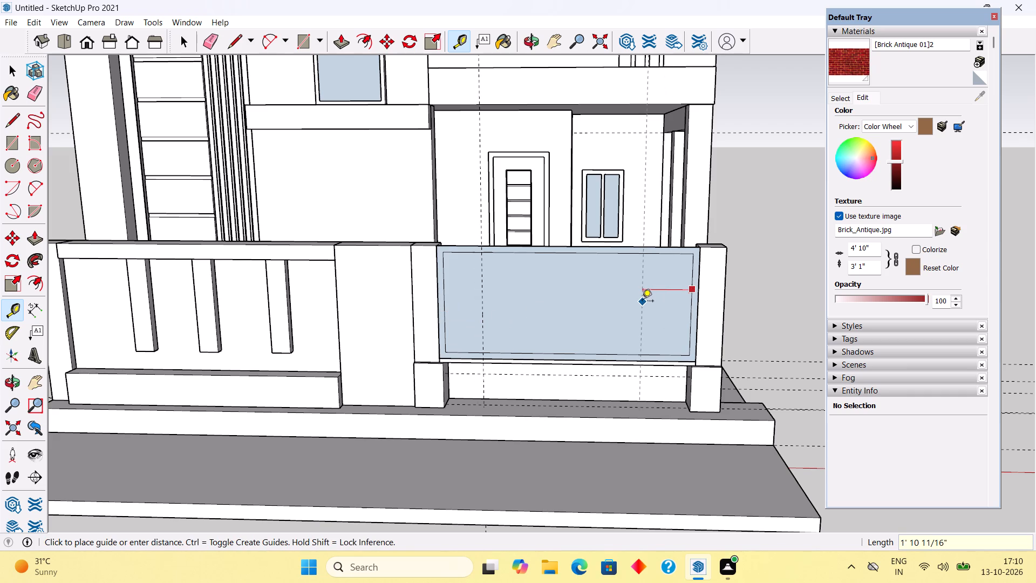
{"action": "type", "text": "1.5'"}
{"action": "key", "text": "Return"}
{"action": "key", "text": "space"}
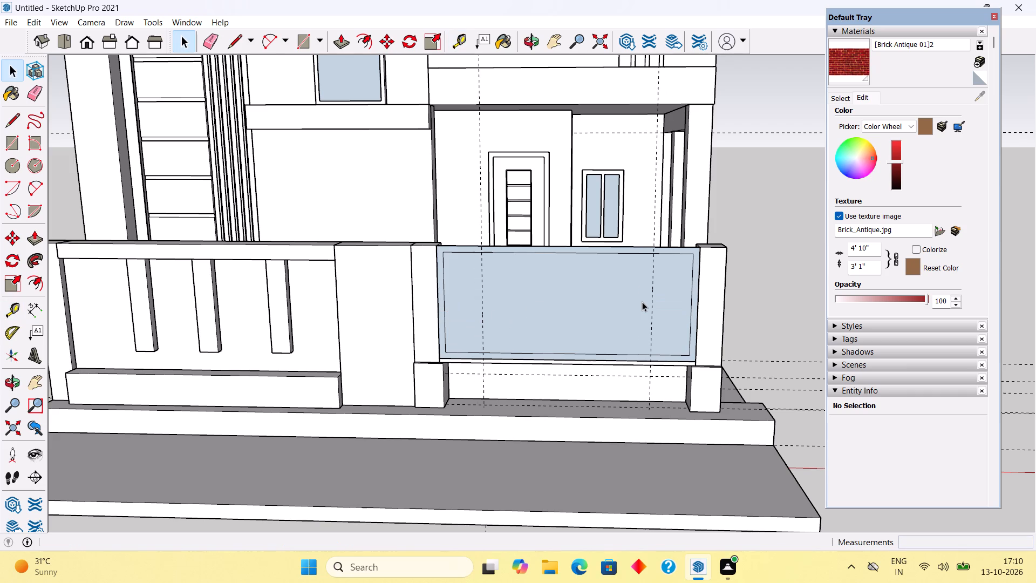
Draw a vertical line along the left guide from the top to the bottom inner edge of the gate frame.
{"action": "key", "text": "l"}
{"action": "scroll", "coordinate": [433, 290], "scroll_direction": "up", "scroll_amount": 6}
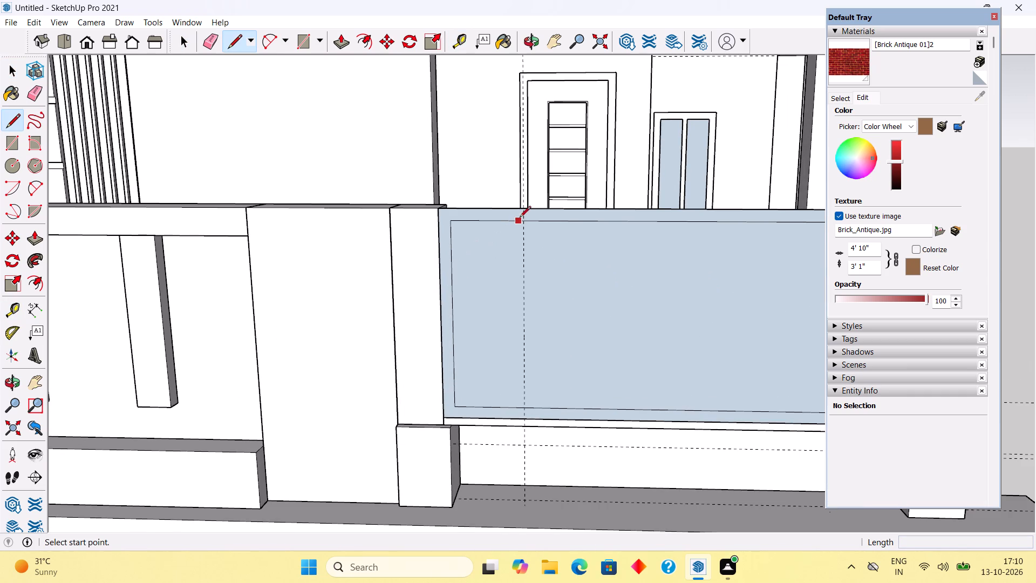
{"action": "left_click", "coordinate": [527, 222]}
{"action": "left_click", "coordinate": [526, 405]}
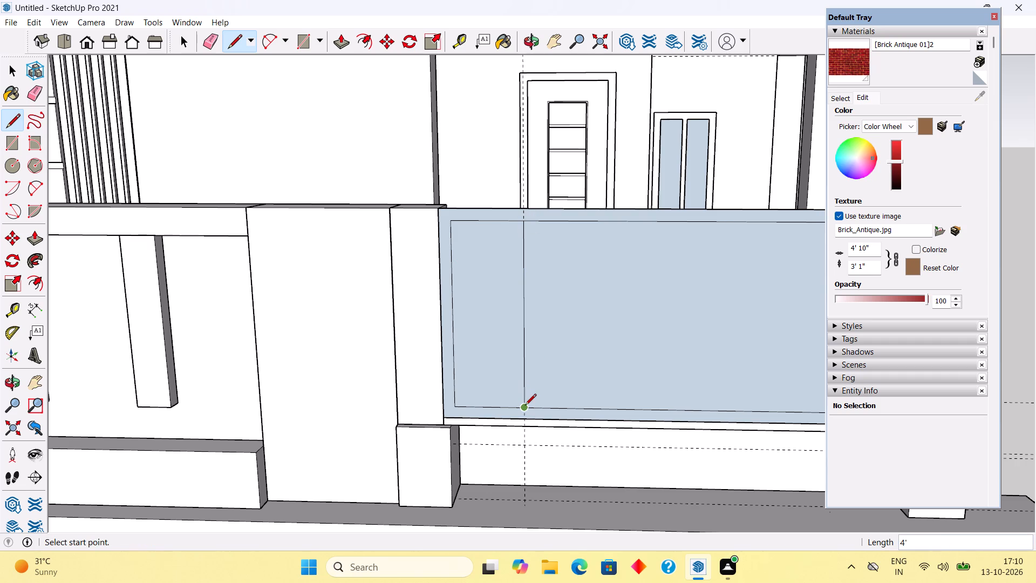
{"action": "key", "text": "space"}
Place a vertical guide 3" to the right of the new line on the gate panel.
{"action": "type", "text": "t"}
{"action": "left_click", "coordinate": [523, 377]}
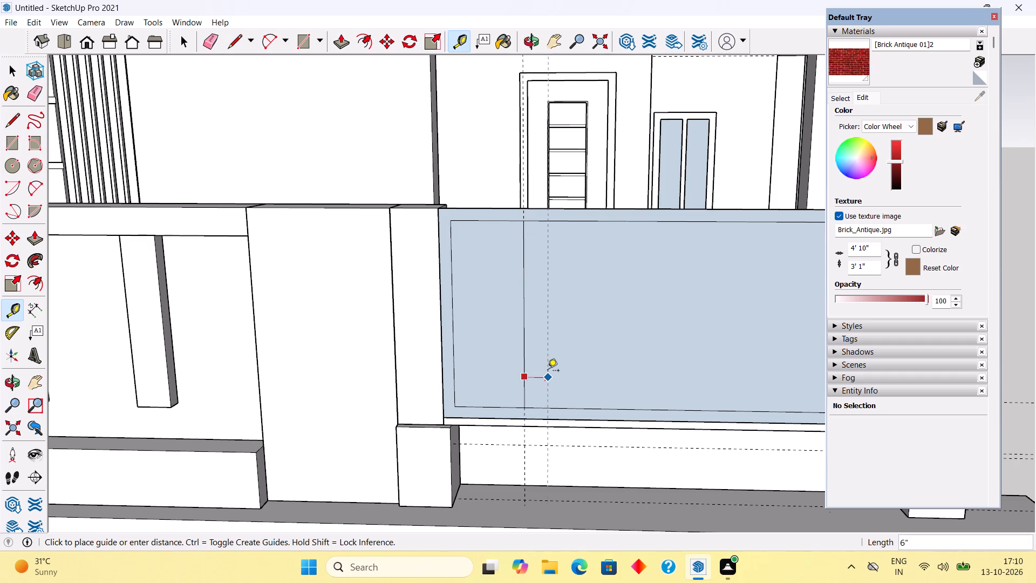
{"action": "type", "text": "3\""}
{"action": "key", "text": "Return"}
{"action": "scroll", "coordinate": [496, 360], "scroll_direction": "down", "scroll_amount": 9}
{"action": "scroll", "coordinate": [685, 393], "scroll_direction": "up", "scroll_amount": 6}
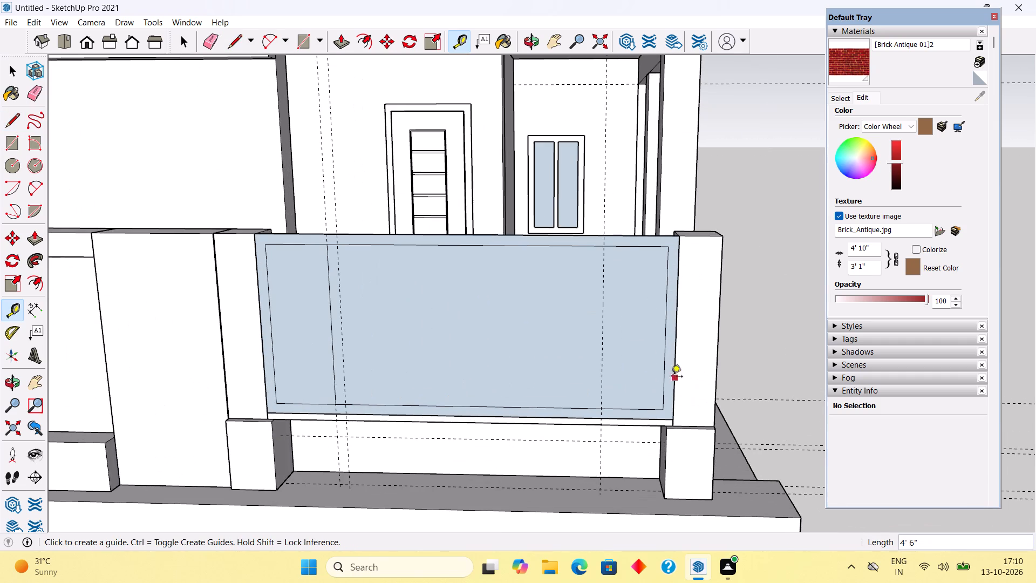
Place a vertical guide 3" to the left of the right-hand guide on the gate panel.
{"action": "left_click", "coordinate": [603, 338]}
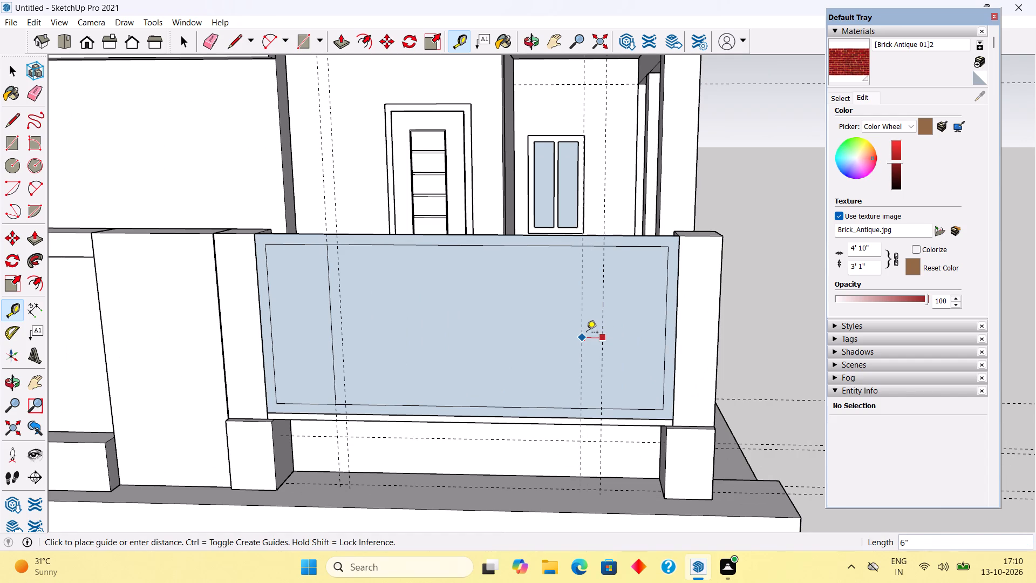
{"action": "key", "text": "3"}
{"action": "key", "text": "shift+quotedbl"}
{"action": "key", "text": "Return"}
{"action": "key", "text": "space"}
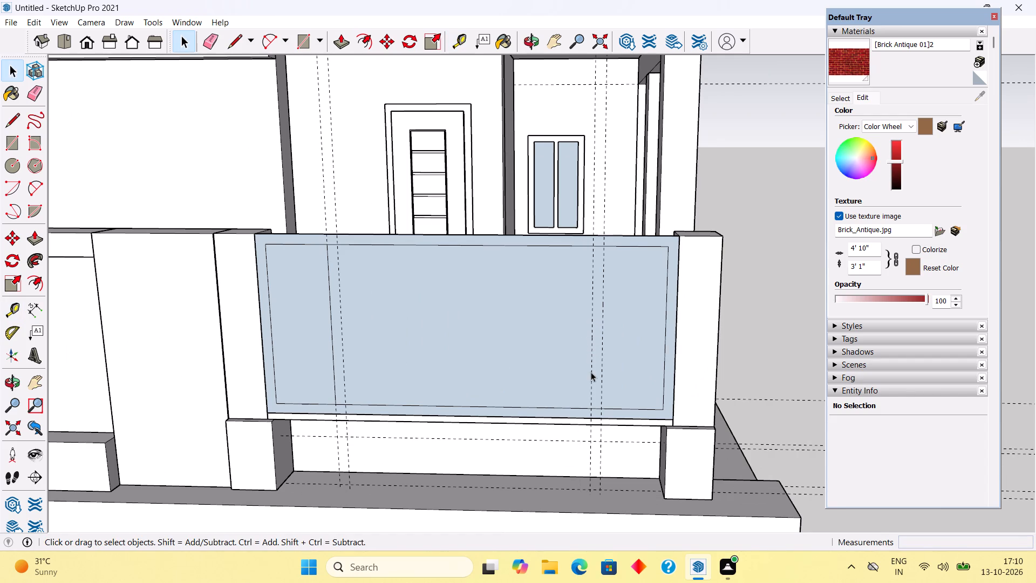
Draw 4' vertical lines along the three remaining guides between the frame's inner edges, outlining two vertical bars on the gate panel.
{"action": "key", "text": "l"}
{"action": "scroll", "coordinate": [316, 229], "scroll_direction": "up", "scroll_amount": 3}
{"action": "left_click", "coordinate": [349, 257]}
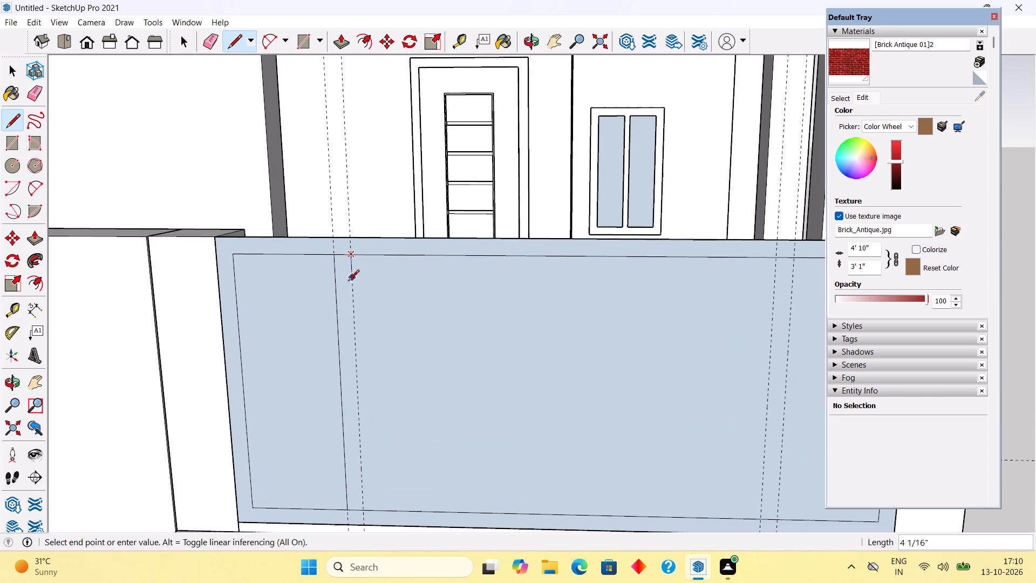
{"action": "scroll", "coordinate": [356, 350], "scroll_direction": "down", "scroll_amount": 2}
{"action": "scroll", "coordinate": [364, 484], "scroll_direction": "up", "scroll_amount": 4}
{"action": "left_click", "coordinate": [364, 485]}
{"action": "scroll", "coordinate": [365, 480], "scroll_direction": "down", "scroll_amount": 10}
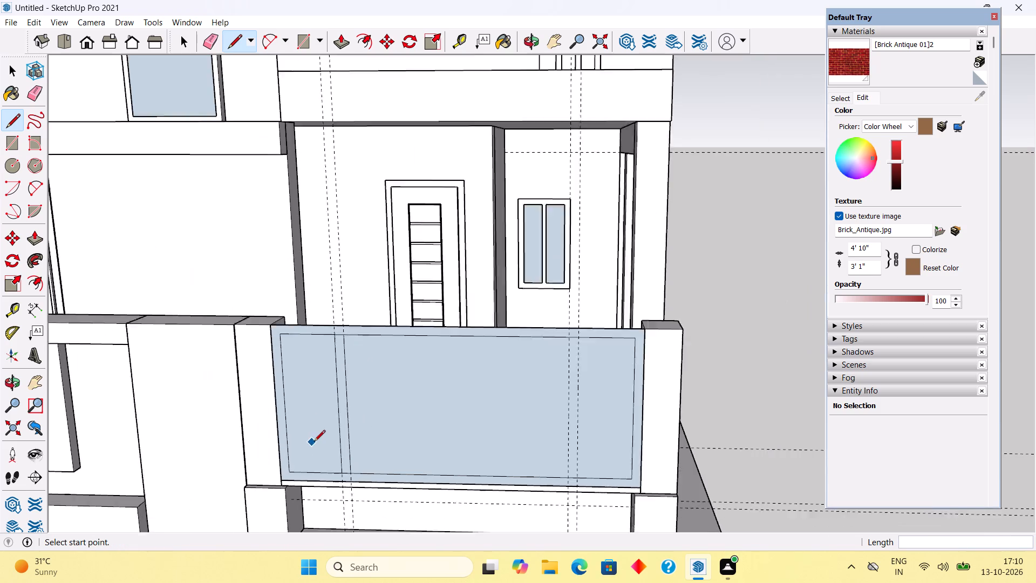
{"action": "scroll", "coordinate": [588, 337], "scroll_direction": "up", "scroll_amount": 3}
{"action": "left_click", "coordinate": [535, 354]}
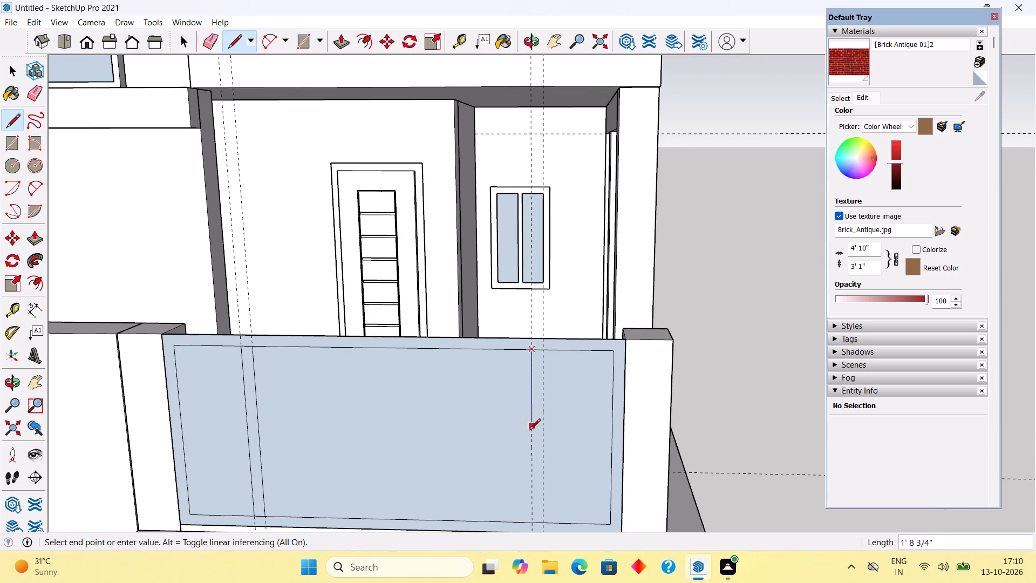
{"action": "left_click", "coordinate": [531, 524]}
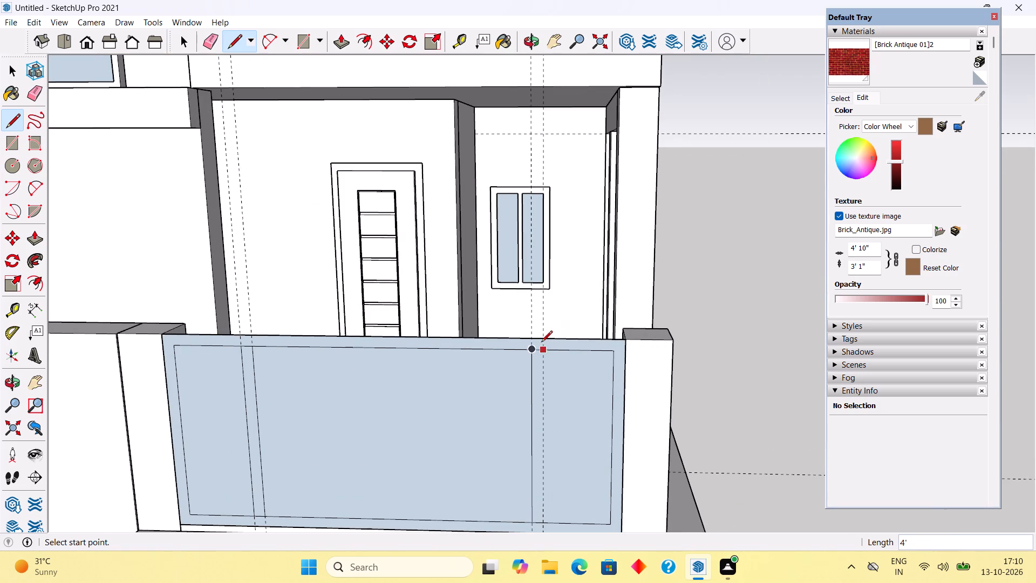
{"action": "left_click", "coordinate": [542, 349]}
{"action": "left_click", "coordinate": [541, 525]}
{"action": "key", "text": "space"}
Delete the gate's central panel face between the two vertical bars.
{"action": "left_click", "coordinate": [421, 420]}
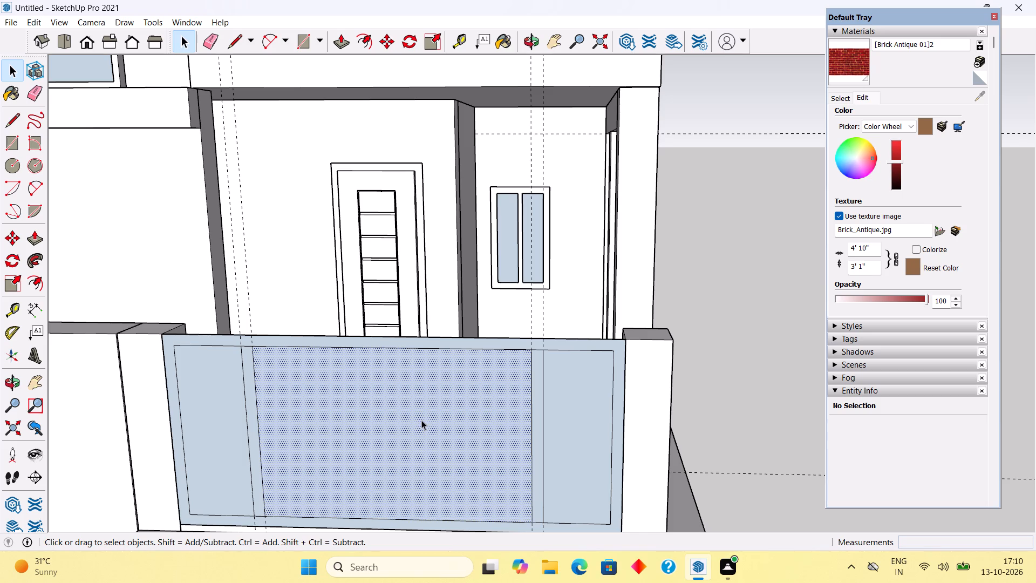
{"action": "key", "text": "Delete"}
{"action": "scroll", "coordinate": [426, 416], "scroll_direction": "down", "scroll_amount": 4}
{"action": "middle_click_drag", "start_coordinate": [434, 462], "coordinate": [454, 432]}
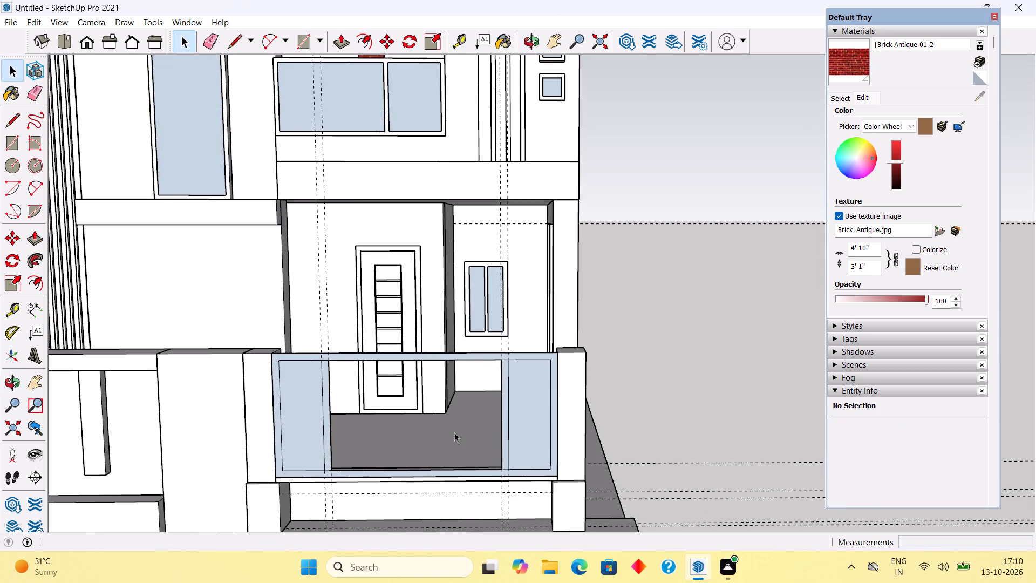
Erase the short edge segments where both vertical bars meet the top and bottom rails of the gate frame.
{"action": "key", "text": "e"}
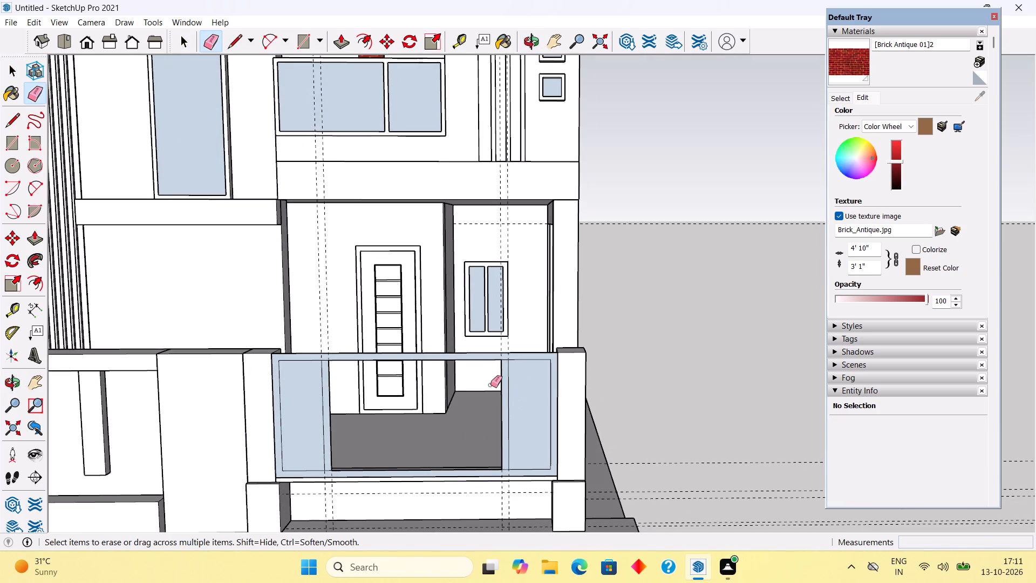
{"action": "scroll", "coordinate": [490, 382], "scroll_direction": "up", "scroll_amount": 9}
{"action": "left_click", "coordinate": [519, 328]}
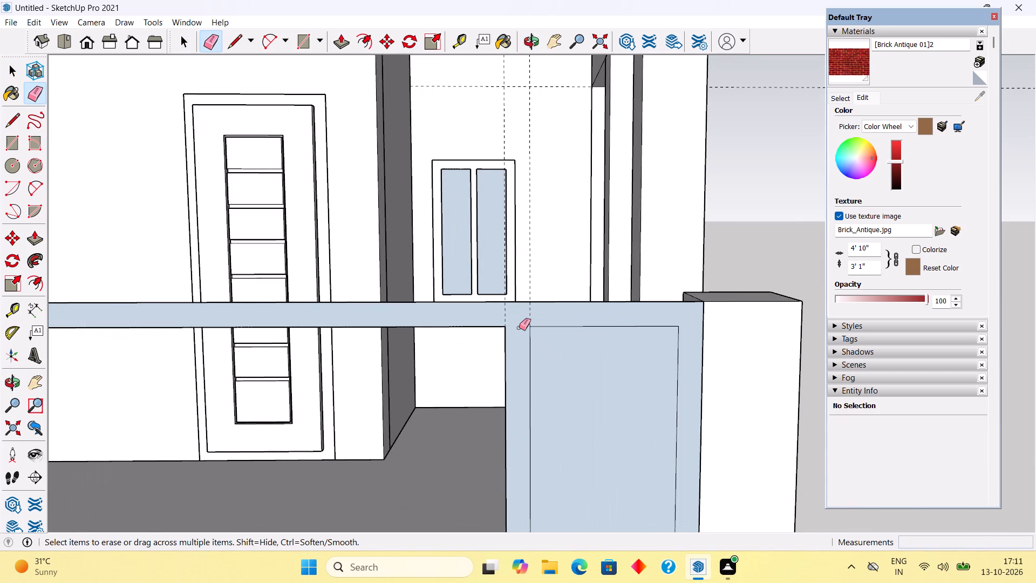
{"action": "scroll", "coordinate": [519, 328], "scroll_direction": "down", "scroll_amount": 5}
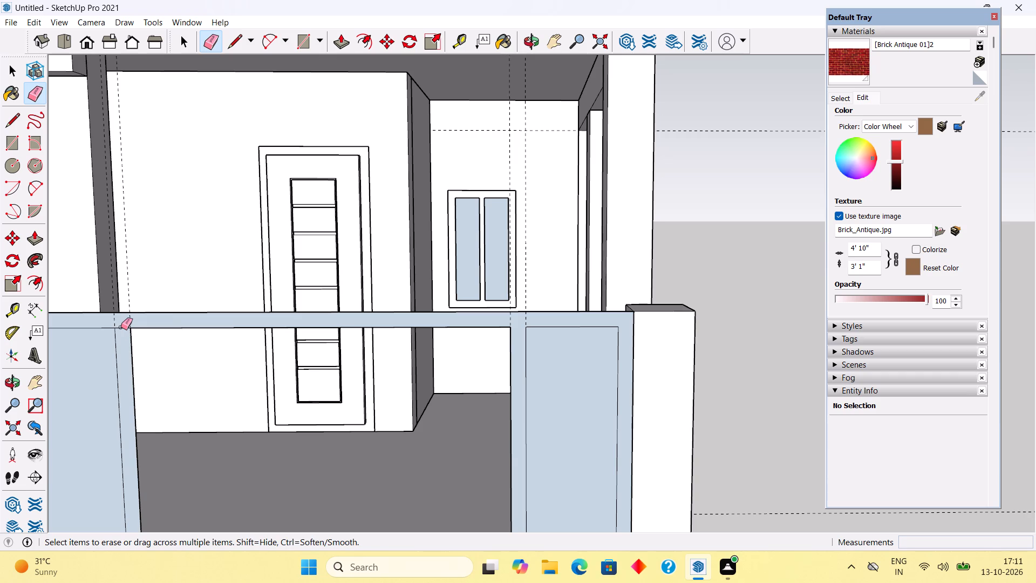
{"action": "left_click", "coordinate": [121, 327]}
{"action": "scroll", "coordinate": [203, 296], "scroll_direction": "down", "scroll_amount": 10}
{"action": "scroll", "coordinate": [198, 415], "scroll_direction": "up", "scroll_amount": 10}
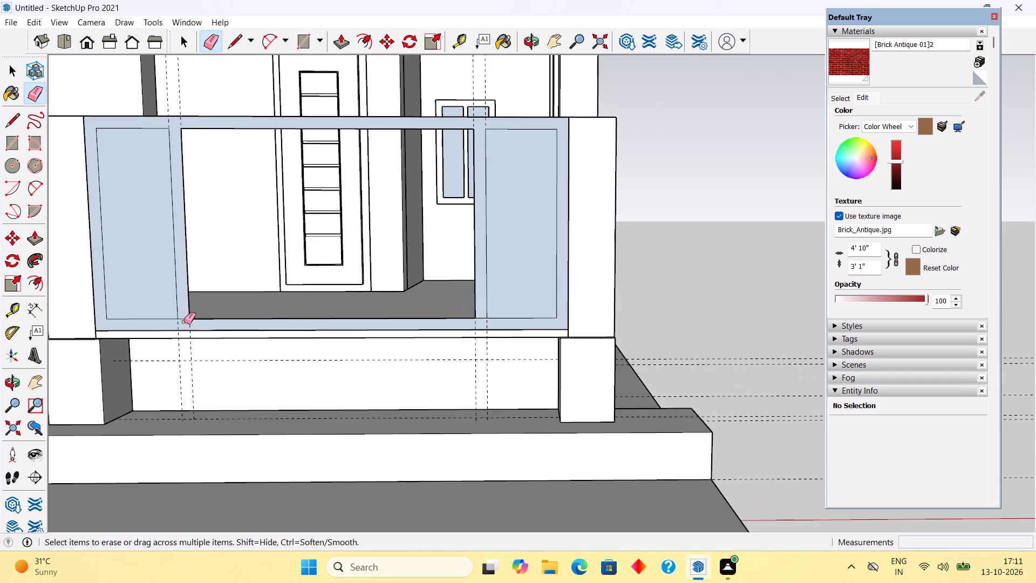
{"action": "left_click", "coordinate": [183, 319]}
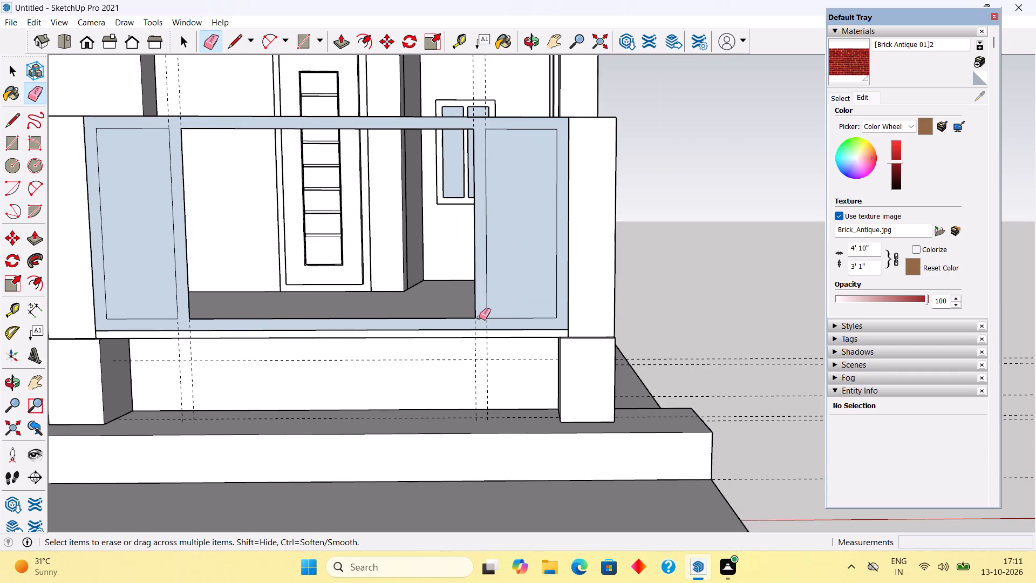
{"action": "left_click", "coordinate": [479, 317]}
{"action": "key", "text": "space"}
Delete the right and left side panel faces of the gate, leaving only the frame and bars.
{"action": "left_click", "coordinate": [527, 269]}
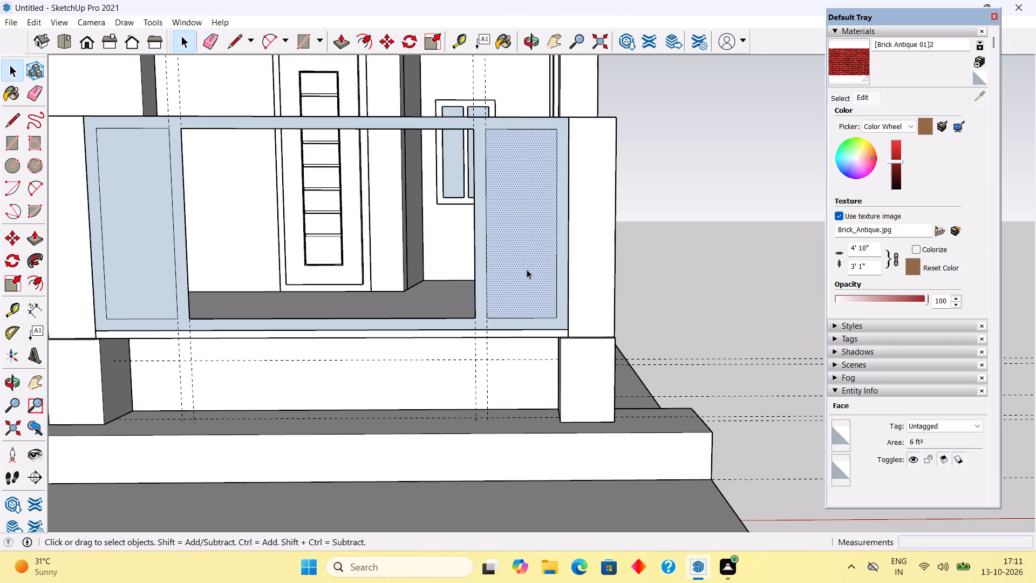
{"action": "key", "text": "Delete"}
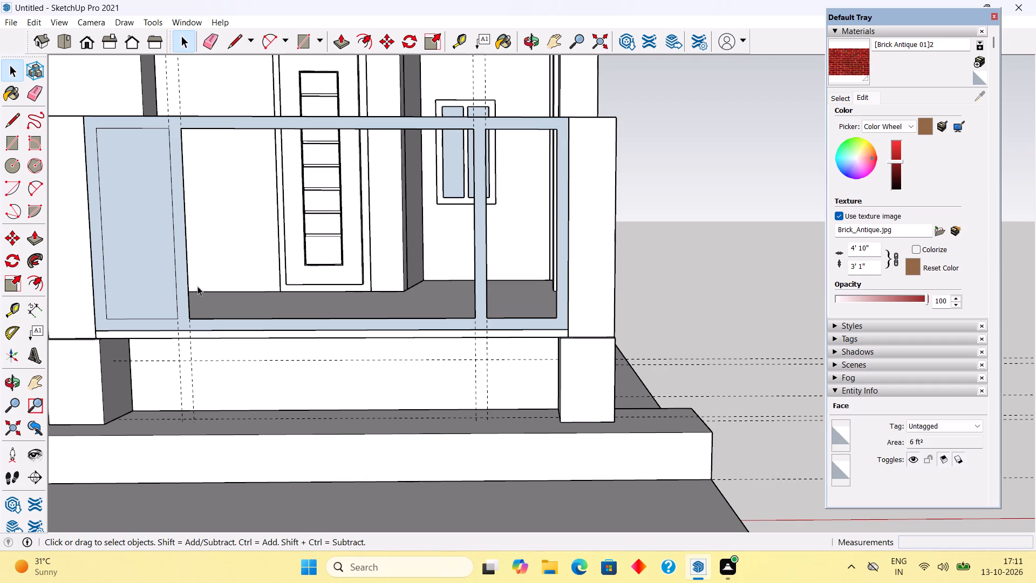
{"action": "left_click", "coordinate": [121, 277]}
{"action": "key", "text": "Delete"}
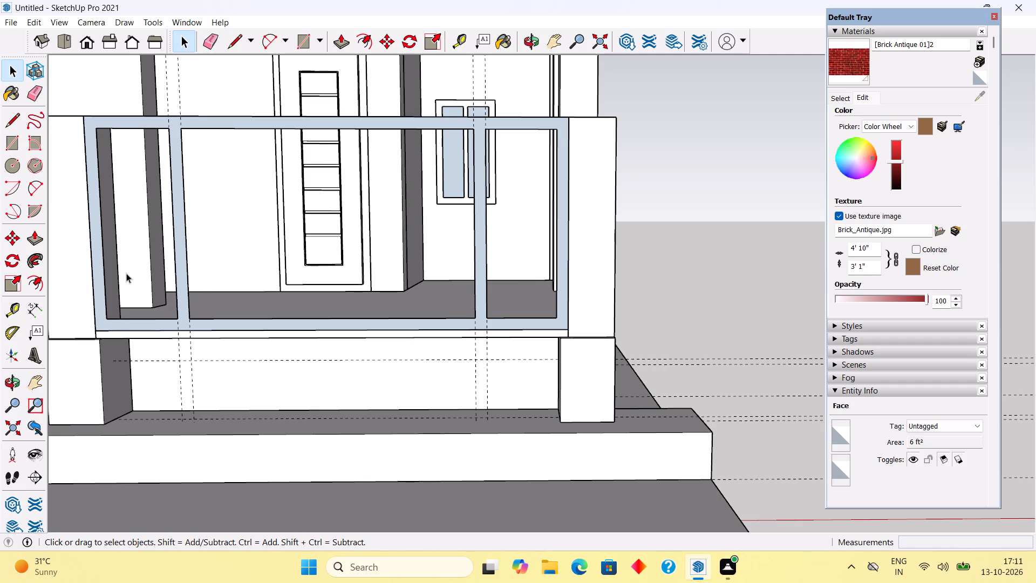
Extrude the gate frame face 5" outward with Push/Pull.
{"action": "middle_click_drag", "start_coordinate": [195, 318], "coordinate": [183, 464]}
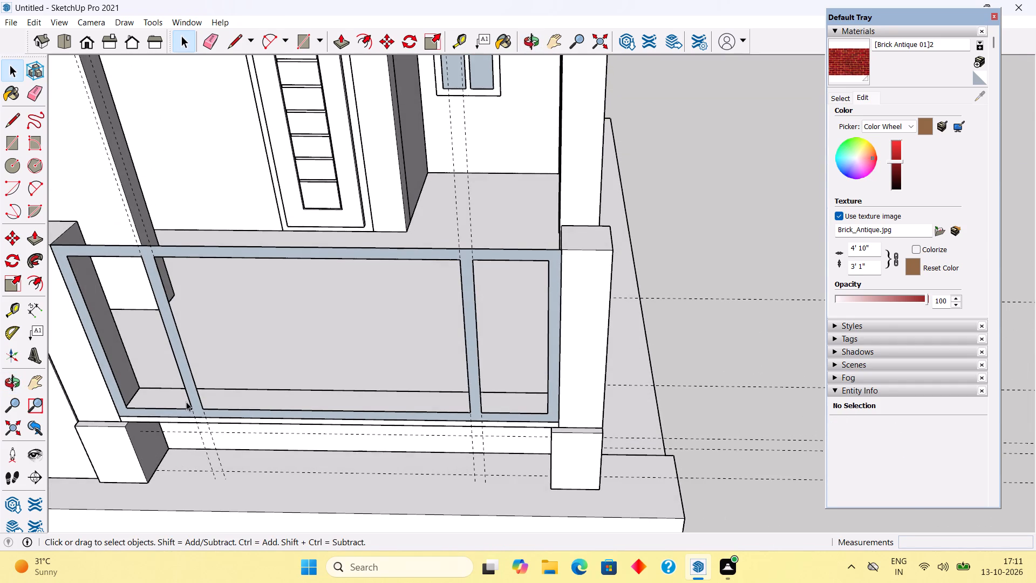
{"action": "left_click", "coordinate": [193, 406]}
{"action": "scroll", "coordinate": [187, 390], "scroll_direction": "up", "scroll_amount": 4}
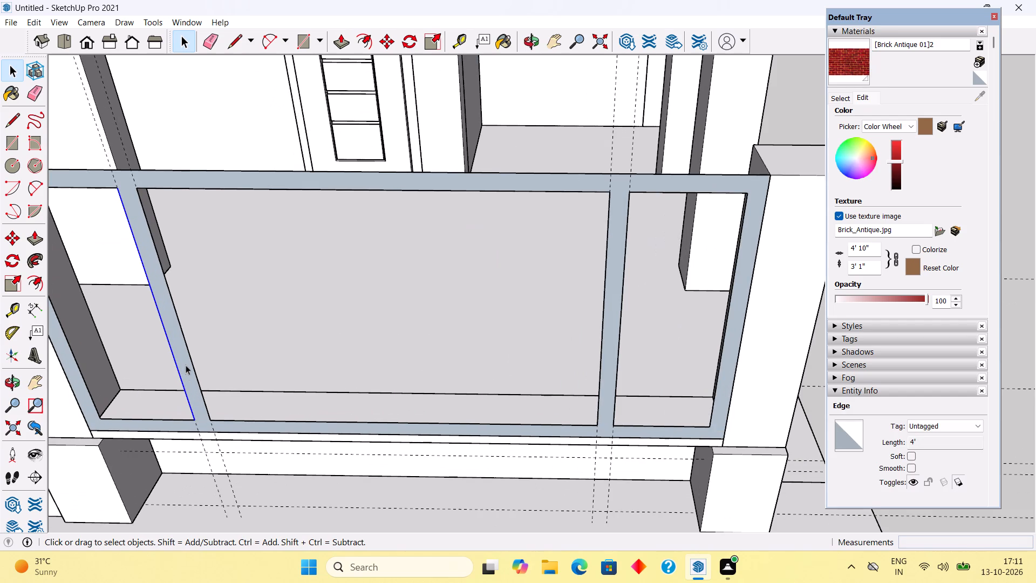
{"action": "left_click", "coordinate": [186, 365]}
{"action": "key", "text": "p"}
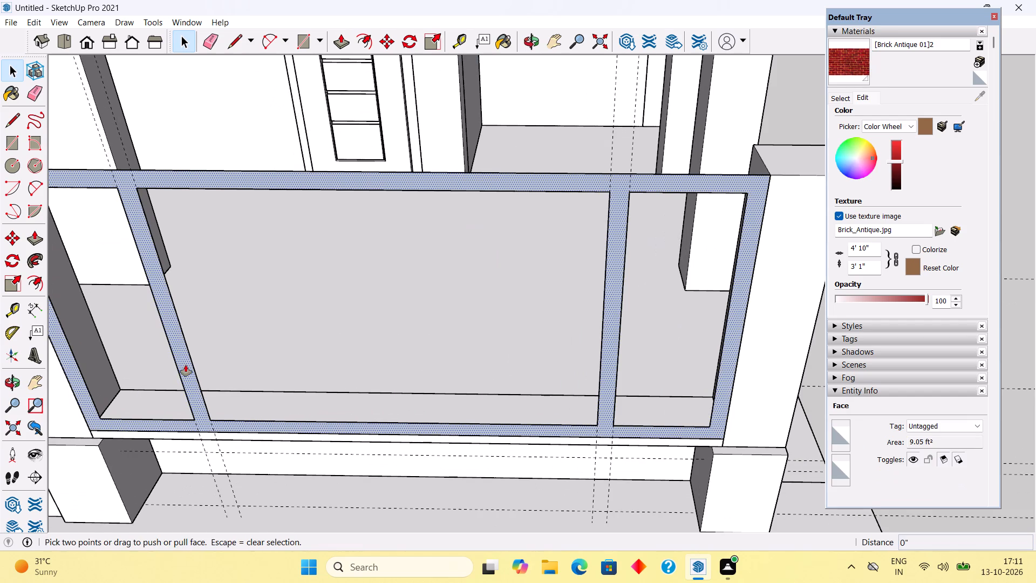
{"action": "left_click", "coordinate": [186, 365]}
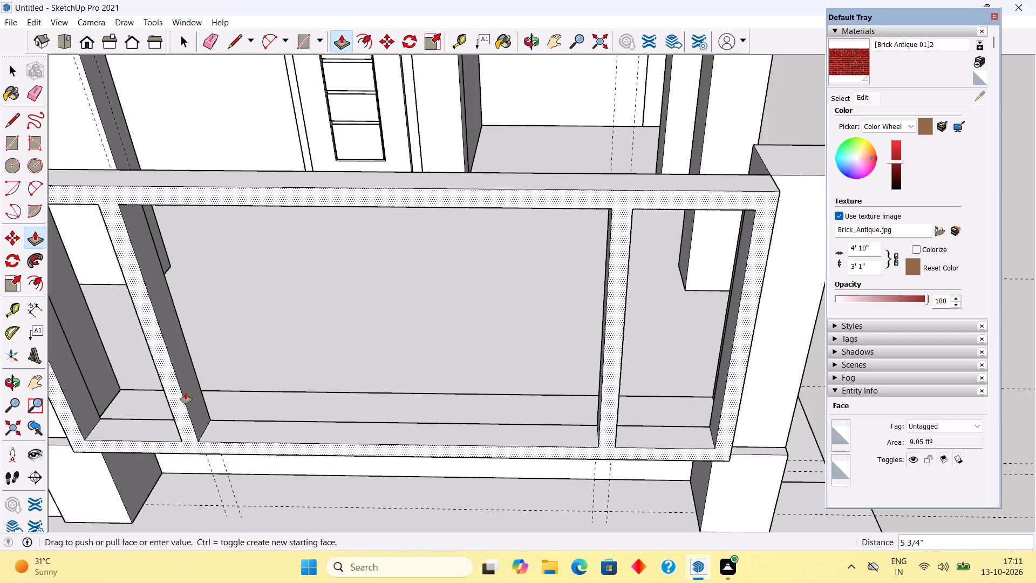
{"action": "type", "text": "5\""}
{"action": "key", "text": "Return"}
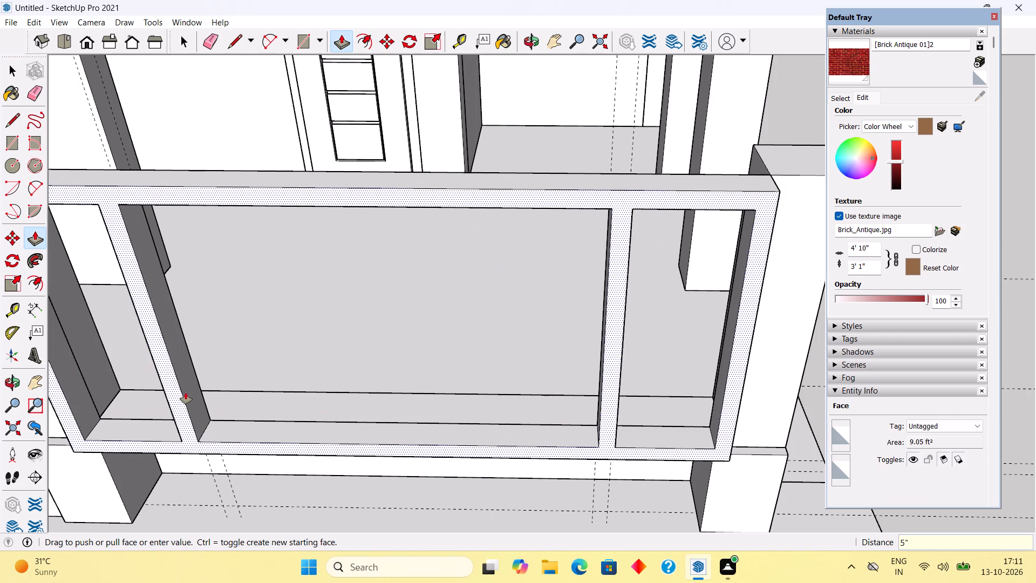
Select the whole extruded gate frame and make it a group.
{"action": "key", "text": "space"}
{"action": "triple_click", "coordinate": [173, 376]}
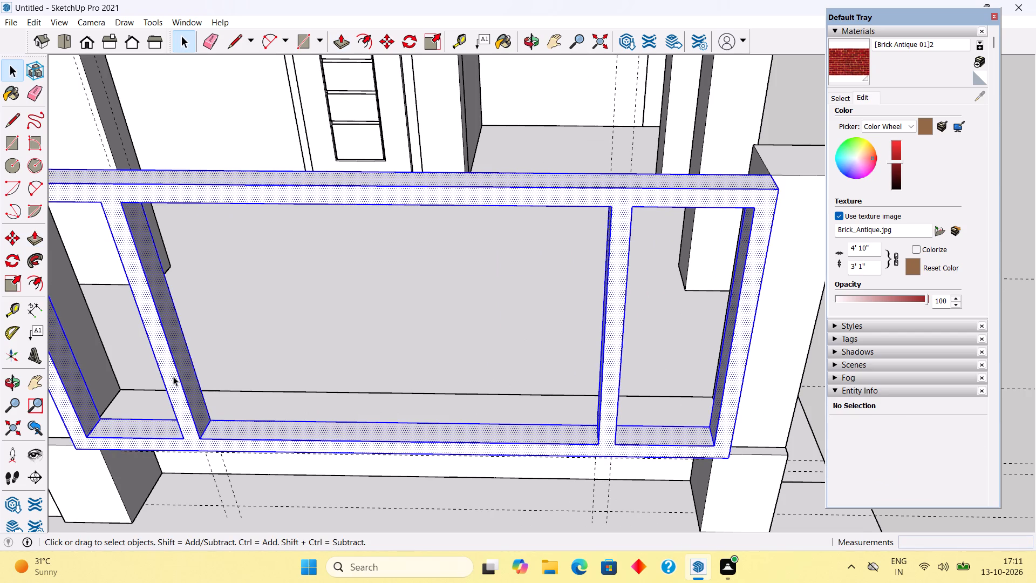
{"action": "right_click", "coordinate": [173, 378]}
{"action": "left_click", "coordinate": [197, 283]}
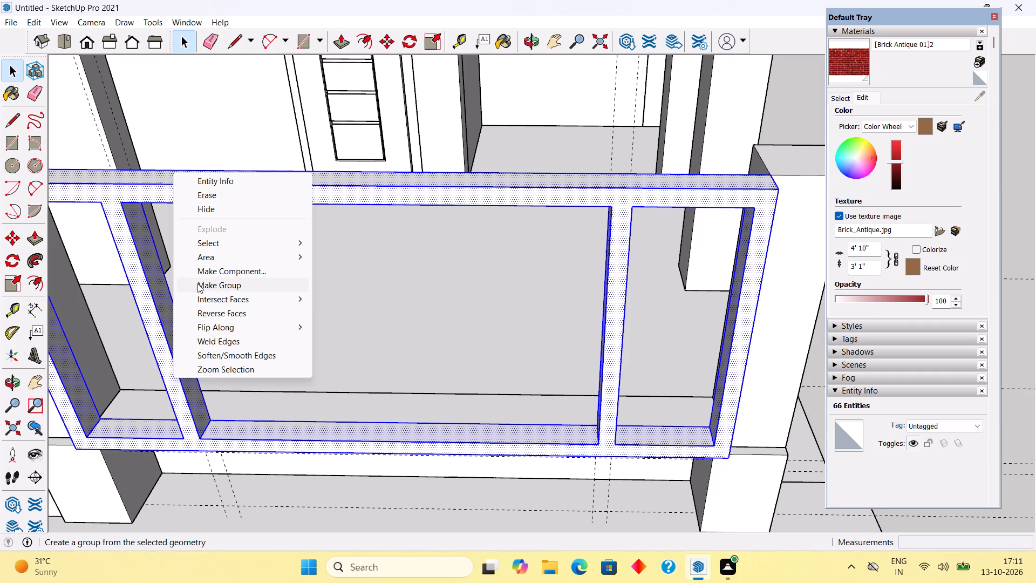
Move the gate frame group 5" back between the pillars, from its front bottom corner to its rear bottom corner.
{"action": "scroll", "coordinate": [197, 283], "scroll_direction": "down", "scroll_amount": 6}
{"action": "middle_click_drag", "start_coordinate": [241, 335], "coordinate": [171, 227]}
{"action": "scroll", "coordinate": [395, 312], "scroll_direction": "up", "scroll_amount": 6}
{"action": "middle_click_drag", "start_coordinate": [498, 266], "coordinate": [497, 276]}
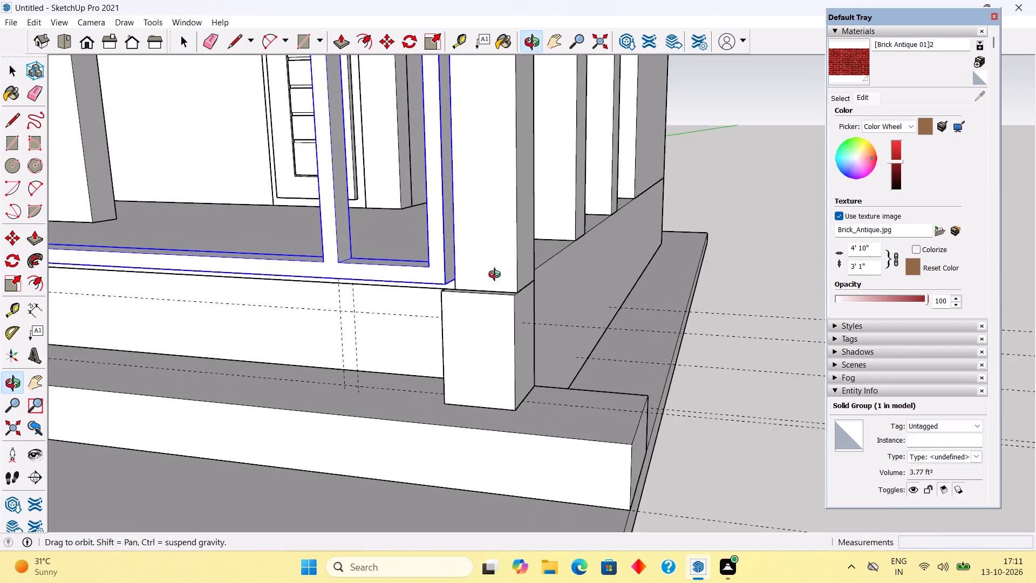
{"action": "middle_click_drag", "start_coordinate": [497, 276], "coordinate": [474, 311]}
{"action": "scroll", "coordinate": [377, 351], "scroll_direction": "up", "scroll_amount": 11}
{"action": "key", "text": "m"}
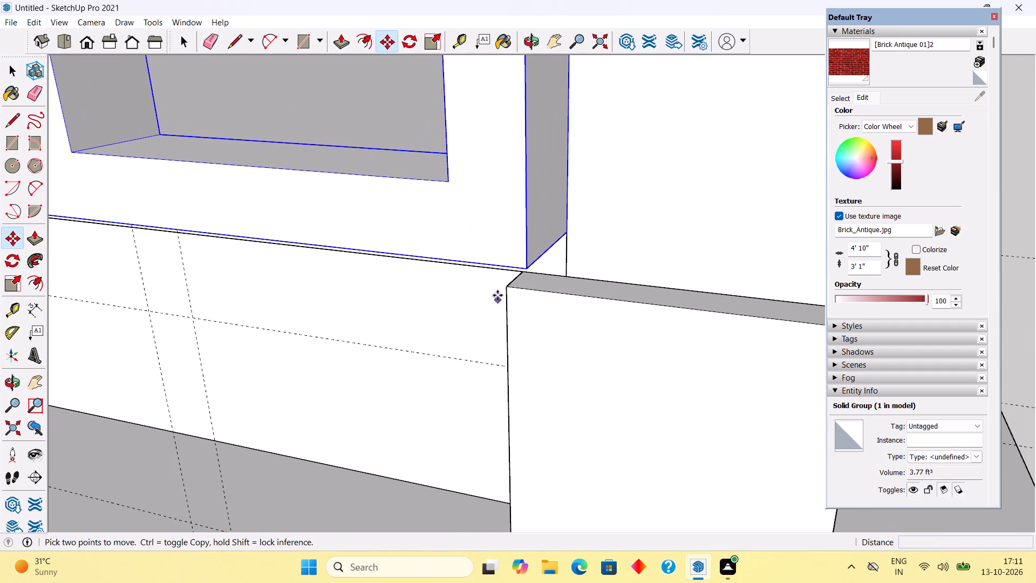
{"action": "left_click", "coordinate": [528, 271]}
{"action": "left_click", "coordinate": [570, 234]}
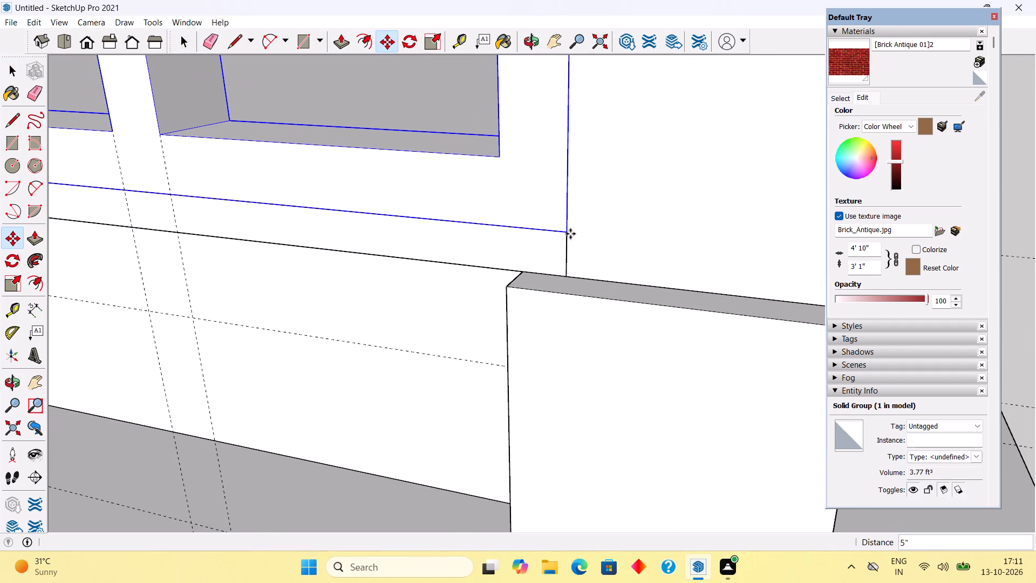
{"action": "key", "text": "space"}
Examine the recessed gate frame between the pillars from several angles.
{"action": "scroll", "coordinate": [566, 239], "scroll_direction": "down", "scroll_amount": 10}
{"action": "middle_click_drag", "start_coordinate": [592, 244], "coordinate": [661, 214]}
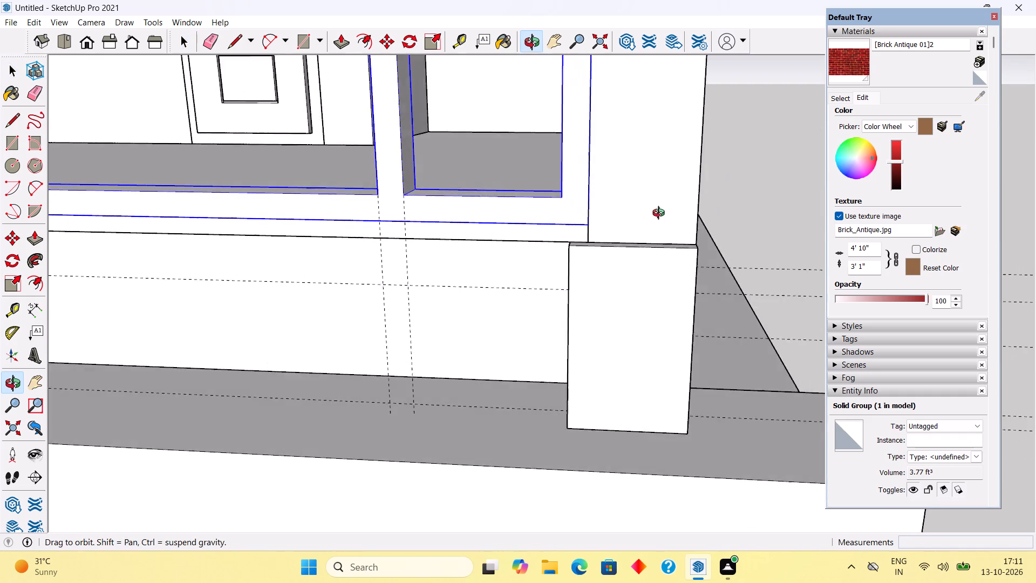
{"action": "middle_click_drag", "start_coordinate": [661, 214], "coordinate": [662, 214]}
{"action": "scroll", "coordinate": [661, 214], "scroll_direction": "down", "scroll_amount": 4}
{"action": "left_click", "coordinate": [741, 209]}
{"action": "middle_click_drag", "start_coordinate": [505, 260], "coordinate": [497, 238]}
{"action": "scroll", "coordinate": [497, 238], "scroll_direction": "down", "scroll_amount": 1}
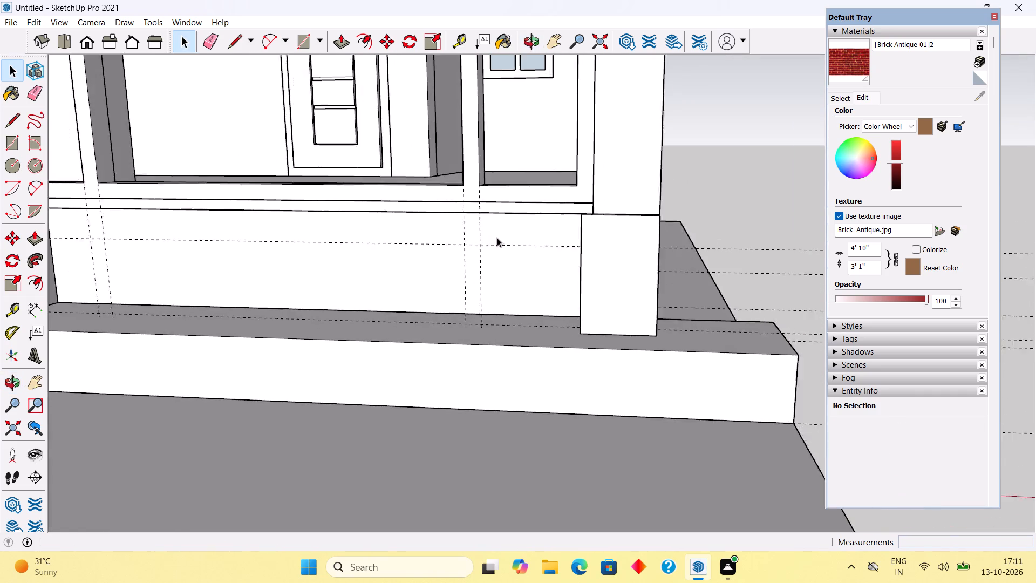
{"action": "scroll", "coordinate": [497, 238], "scroll_direction": "down", "scroll_amount": 8}
{"action": "middle_click_drag", "start_coordinate": [534, 269], "coordinate": [623, 284]}
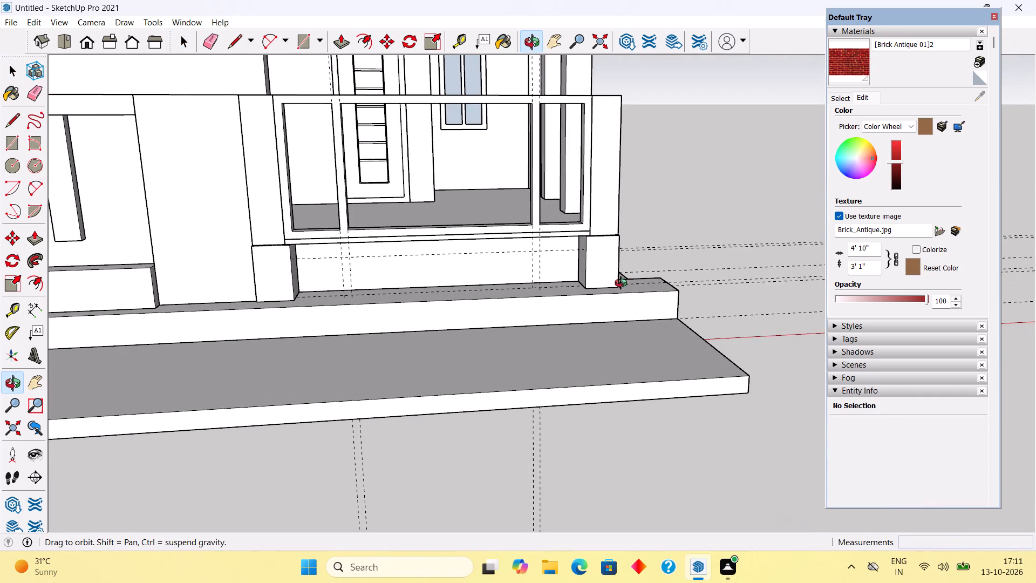
{"action": "middle_click_drag", "start_coordinate": [623, 284], "coordinate": [577, 310]}
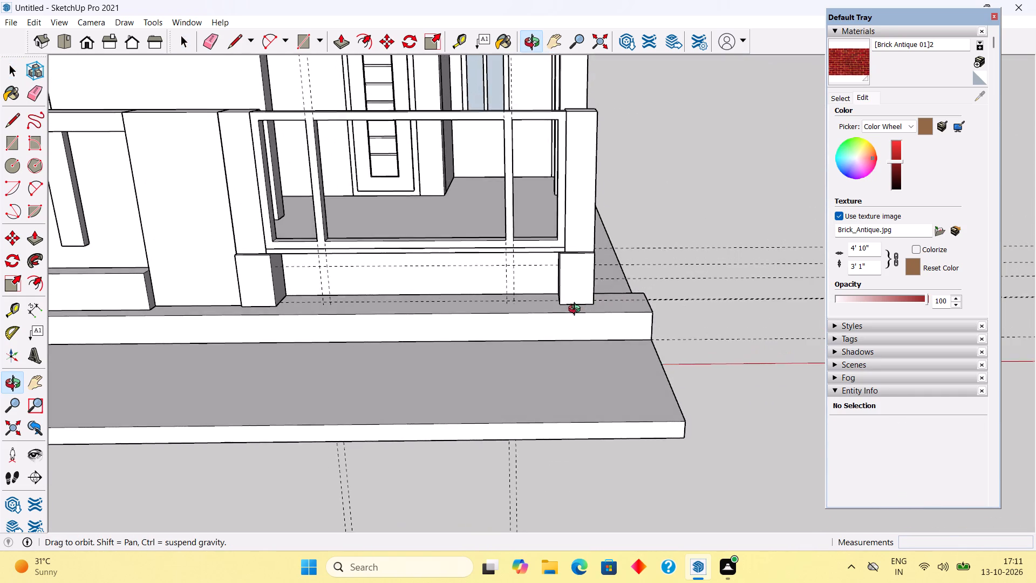
{"action": "middle_click_drag", "start_coordinate": [577, 310], "coordinate": [516, 310]}
{"action": "scroll", "coordinate": [48, 102], "scroll_direction": "up", "scroll_amount": 2}
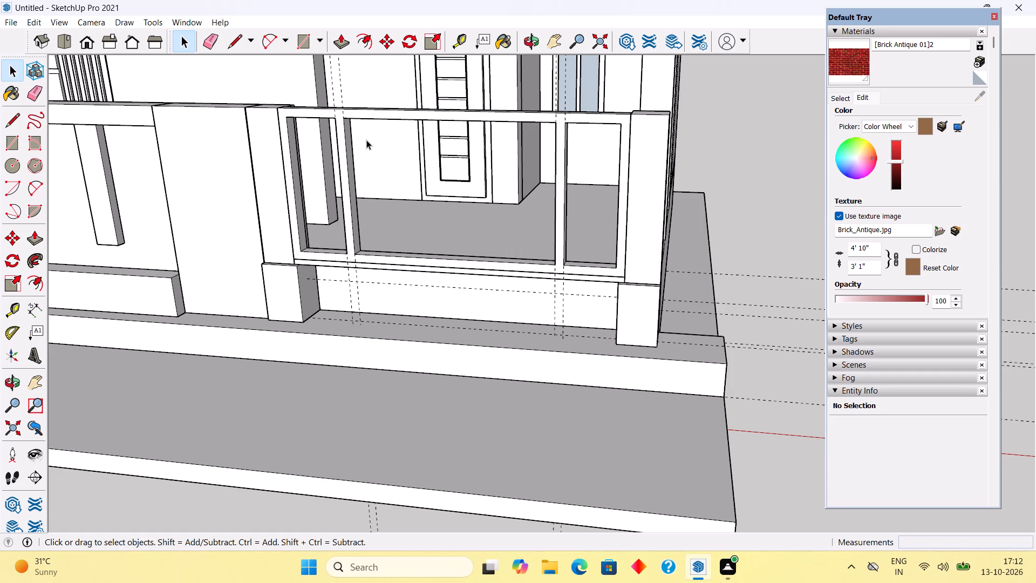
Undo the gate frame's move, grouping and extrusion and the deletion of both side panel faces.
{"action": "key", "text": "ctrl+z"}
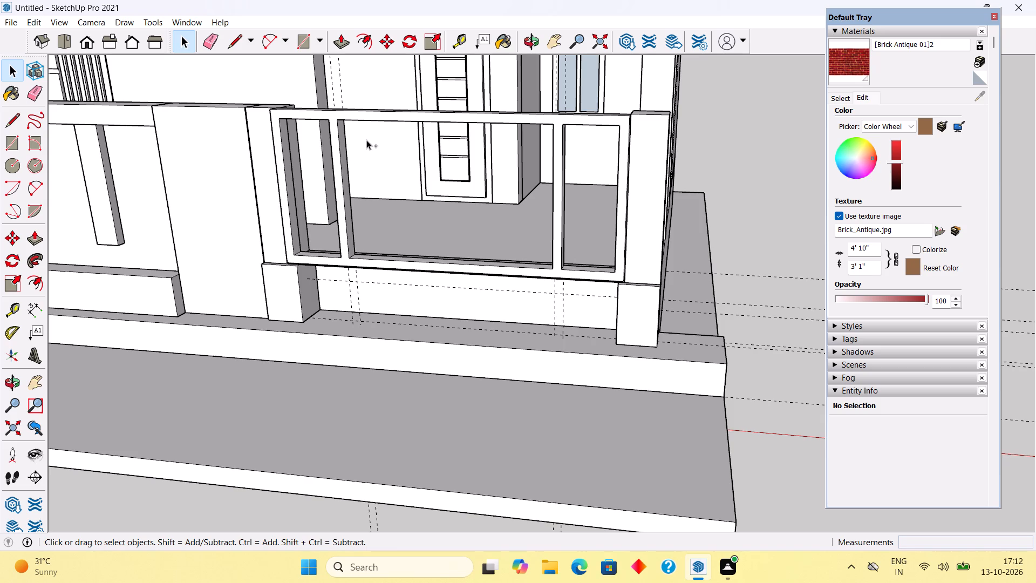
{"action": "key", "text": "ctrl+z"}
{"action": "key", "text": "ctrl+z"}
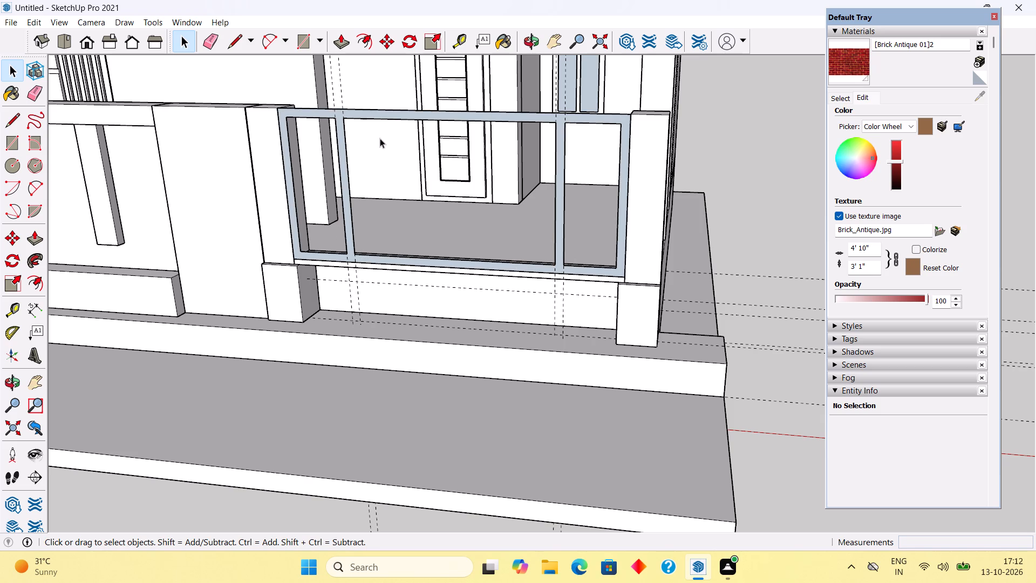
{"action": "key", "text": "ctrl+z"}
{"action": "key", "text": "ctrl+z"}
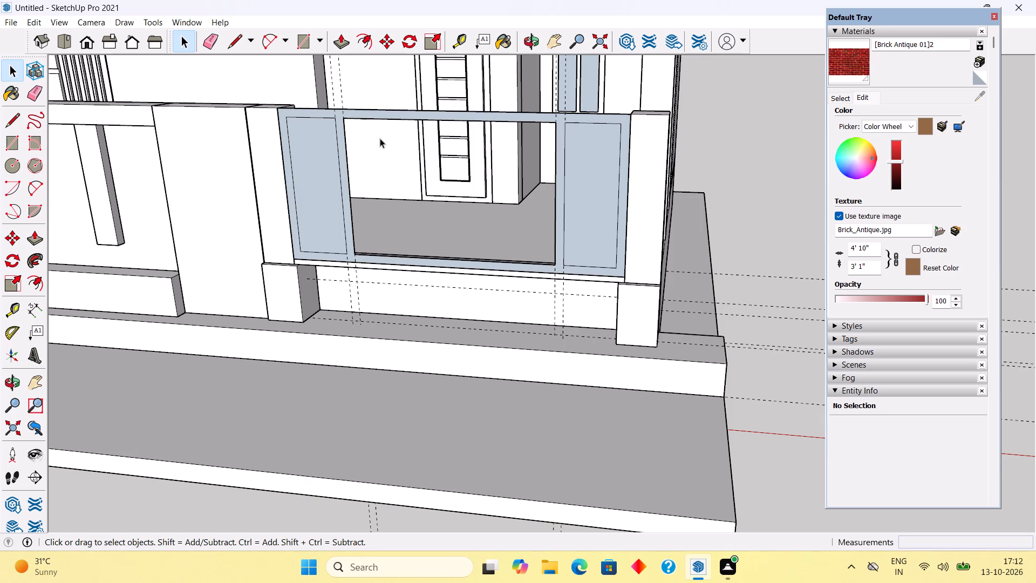
Undo the deletion of the gate's middle panel face and the trimming of the frame edges across the two narrow dividers.
{"action": "key", "text": "ctrl+z"}
{"action": "key", "text": "ctrl+z"}
{"action": "key", "text": "ctrl+z"}
{"action": "key", "text": "ctrl+z"}
{"action": "key", "text": "ctrl+z"}
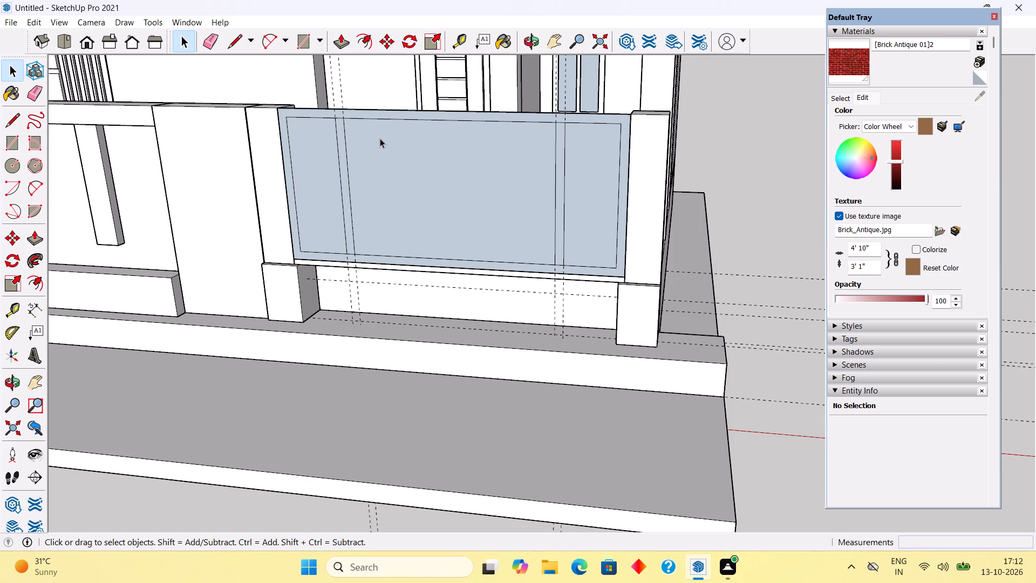
Place a vertical guide at the middle of the gate face and one guide 6" to each side of it.
{"action": "key", "text": "space"}
{"action": "type", "text": "t"}
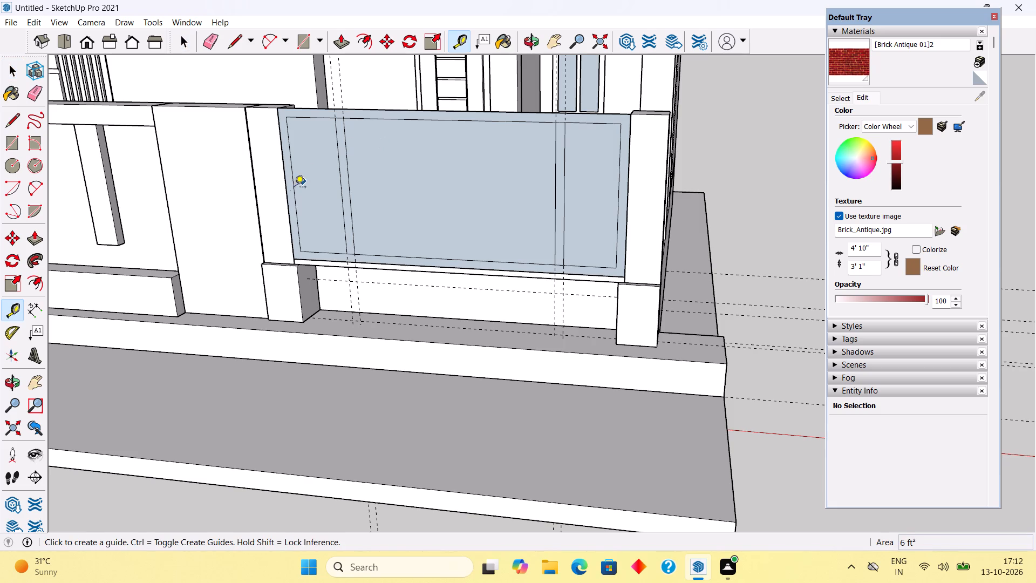
{"action": "left_click", "coordinate": [286, 222]}
{"action": "left_click", "coordinate": [450, 257]}
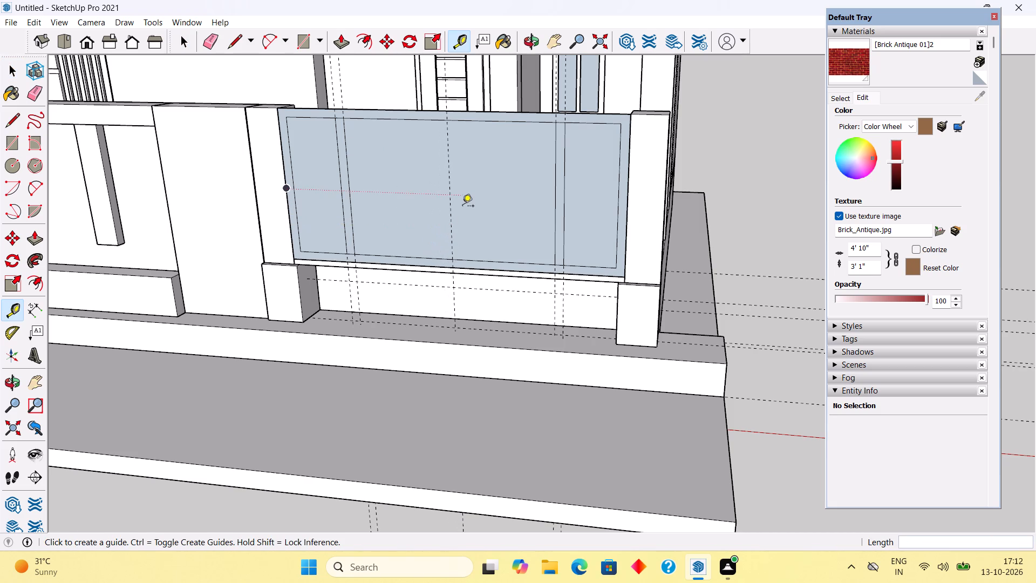
{"action": "left_click", "coordinate": [452, 180]}
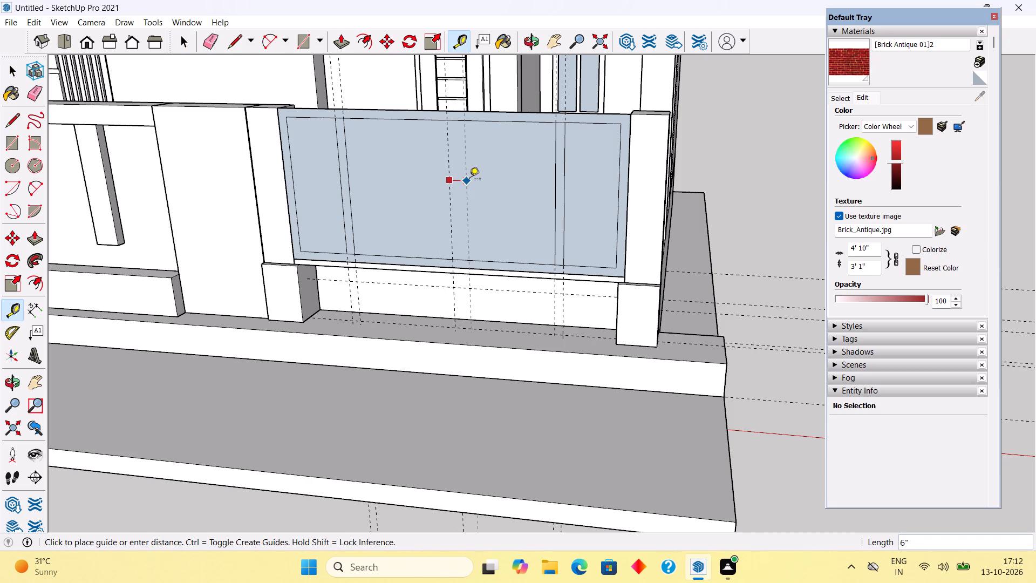
{"action": "type", "text": "6\""}
{"action": "key", "text": "Return"}
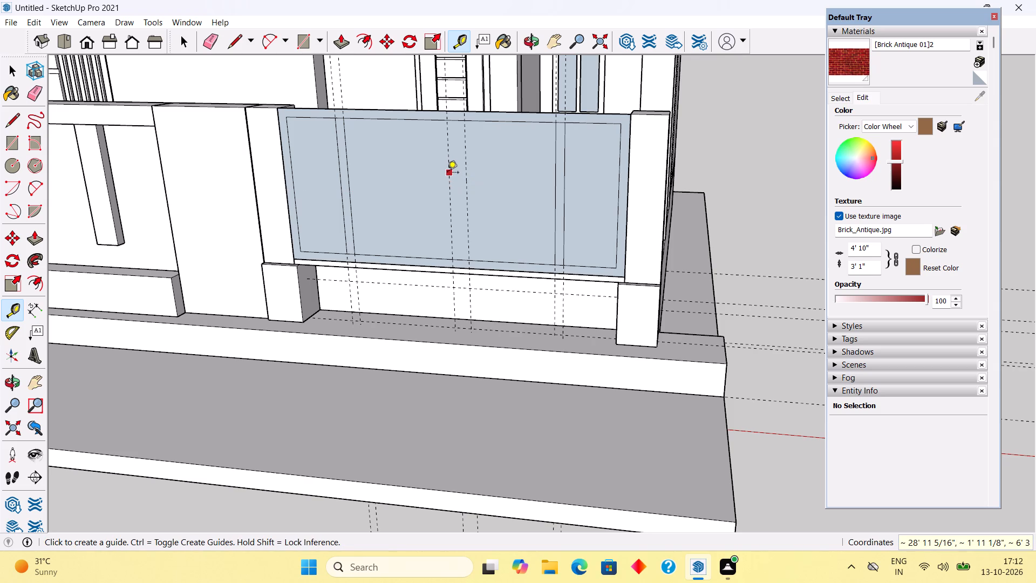
{"action": "left_click", "coordinate": [447, 173]}
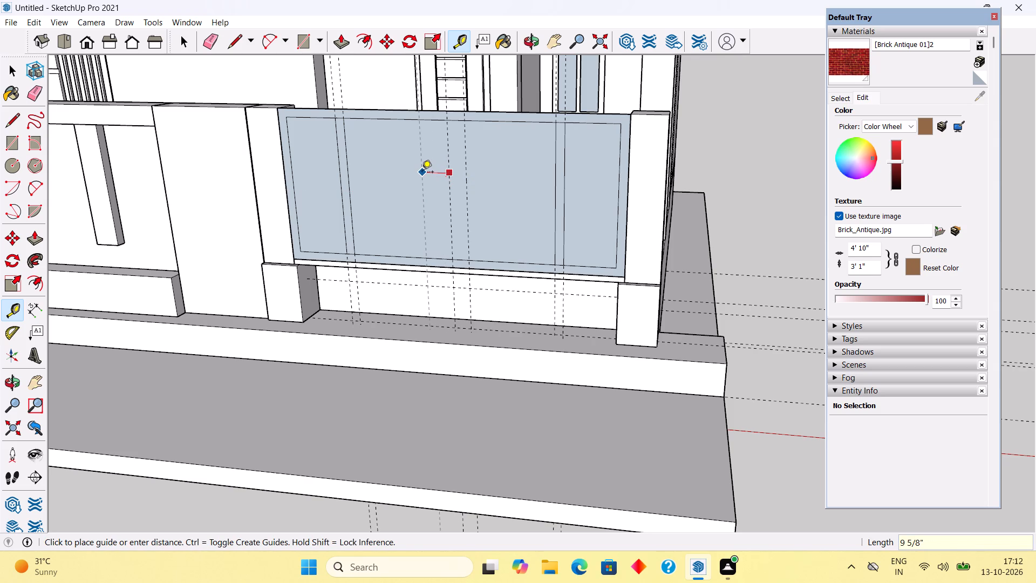
{"action": "type", "text": "6\""}
{"action": "key", "text": "Return"}
Draw three 4' vertical lines along the central guides, from the inner frame's top edge to its bottom edge.
{"action": "scroll", "coordinate": [422, 173], "scroll_direction": "up", "scroll_amount": 3}
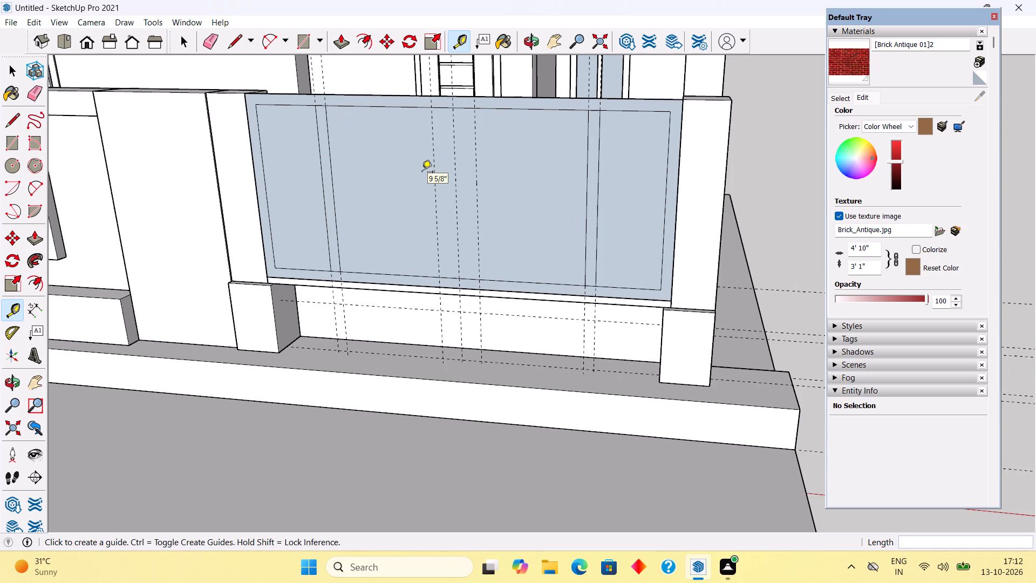
{"action": "key", "text": "space"}
{"action": "type", "text": "l"}
{"action": "left_click", "coordinate": [436, 100]}
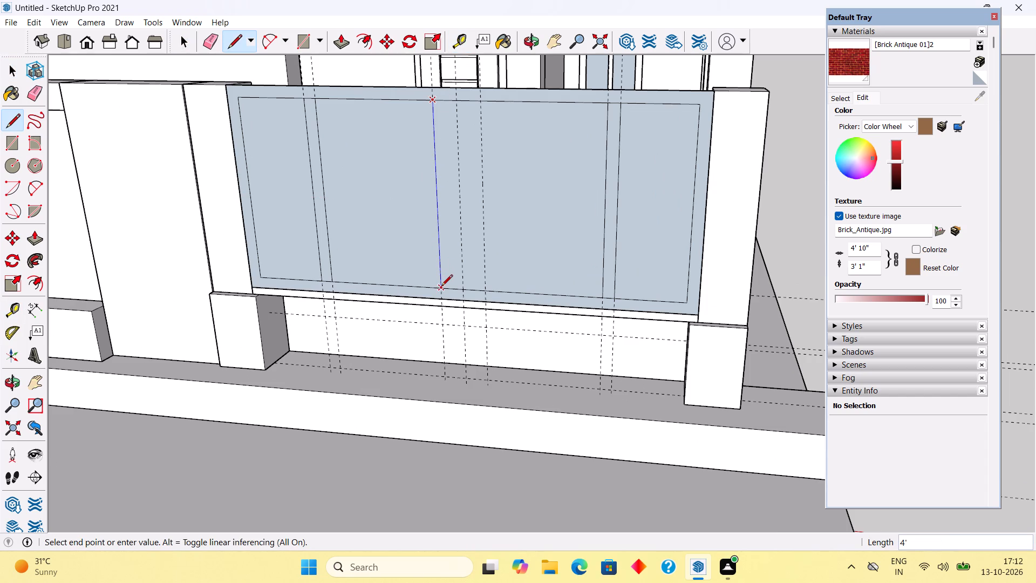
{"action": "left_click", "coordinate": [441, 287]}
{"action": "left_click", "coordinate": [458, 102]}
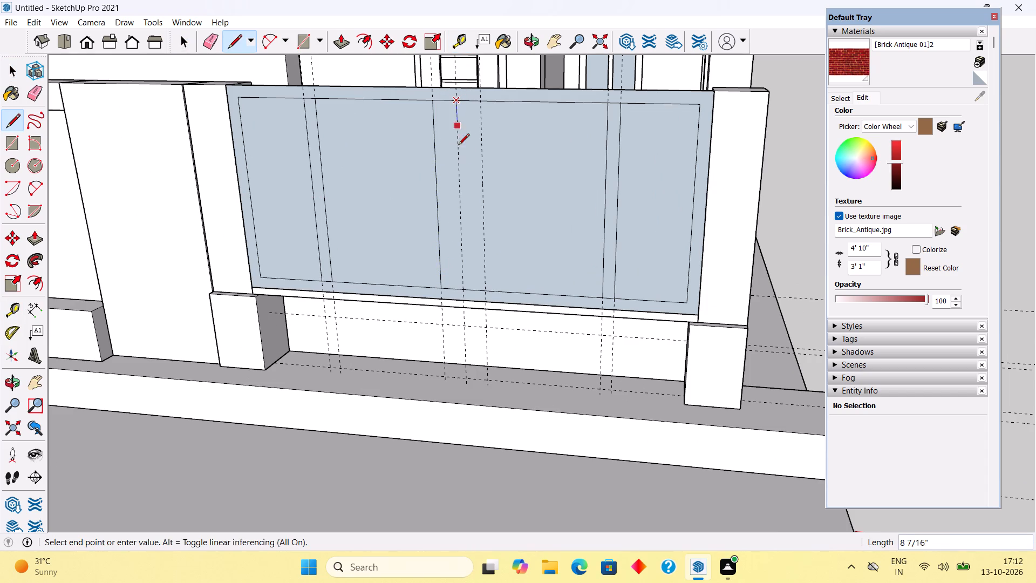
{"action": "left_click", "coordinate": [461, 286]}
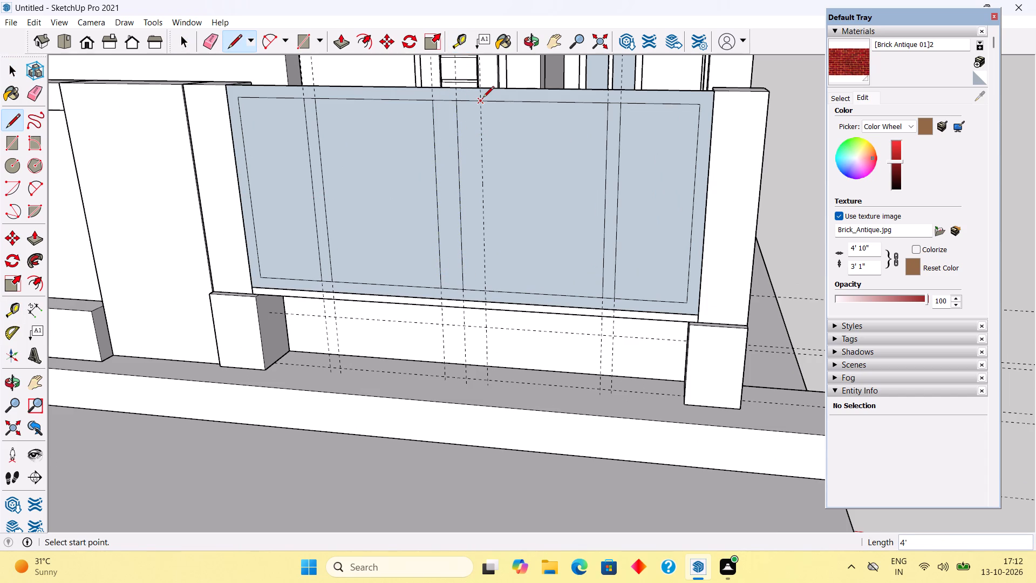
{"action": "left_click", "coordinate": [483, 98]}
{"action": "left_click", "coordinate": [489, 291]}
{"action": "key", "text": "space"}
Erase the inner frame edge segments crossing the central post at top and bottom, plus the post's centre line.
{"action": "key", "text": "e"}
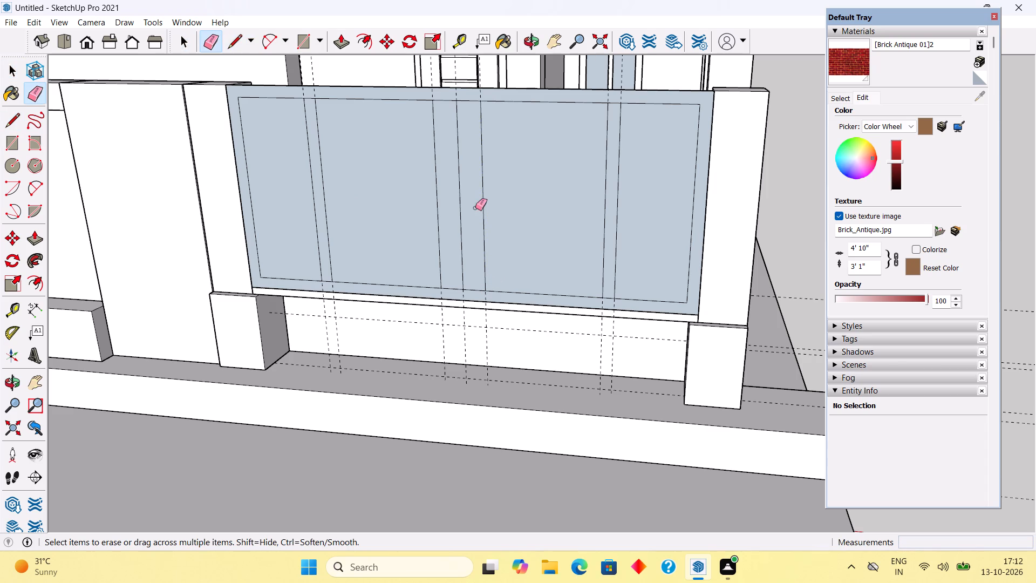
{"action": "left_click", "coordinate": [473, 100]}
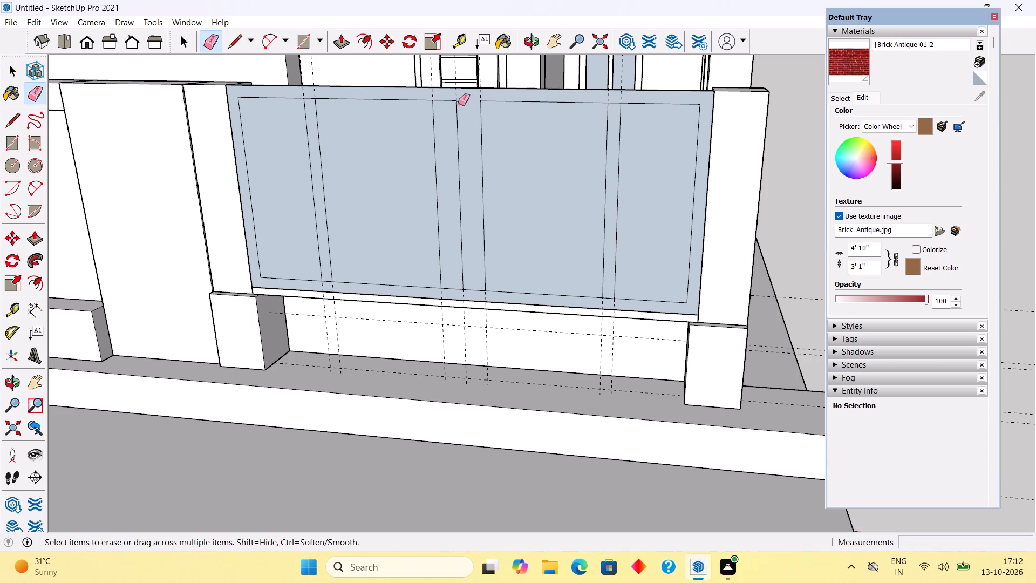
{"action": "left_click", "coordinate": [445, 99]}
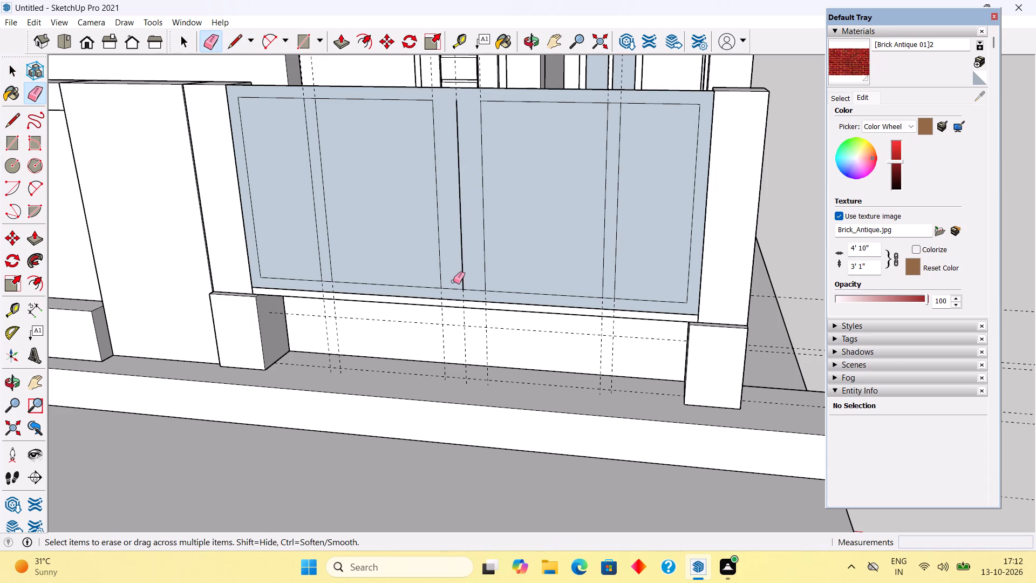
{"action": "left_click", "coordinate": [452, 288]}
{"action": "left_click", "coordinate": [472, 289]}
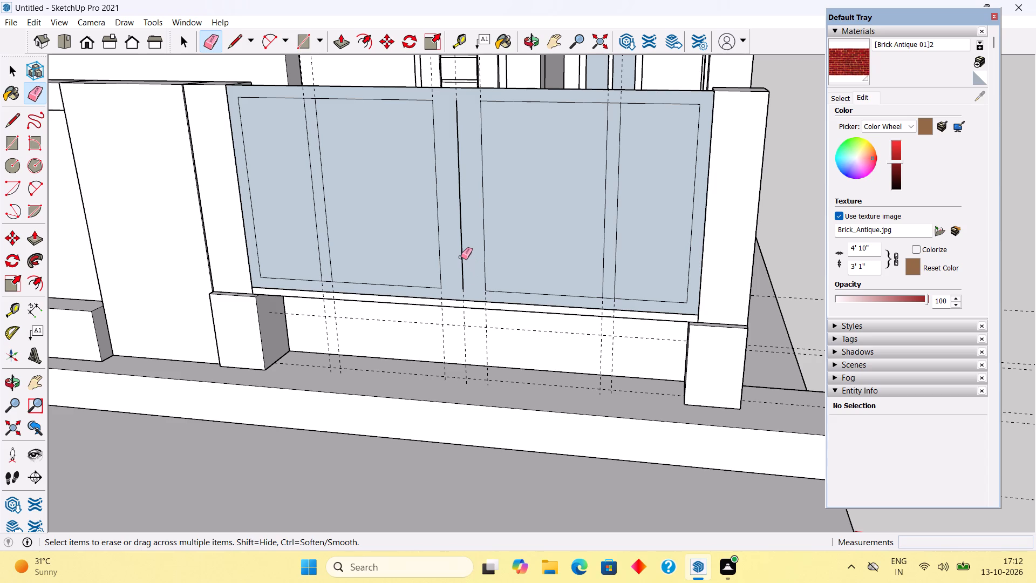
{"action": "left_click", "coordinate": [461, 257]}
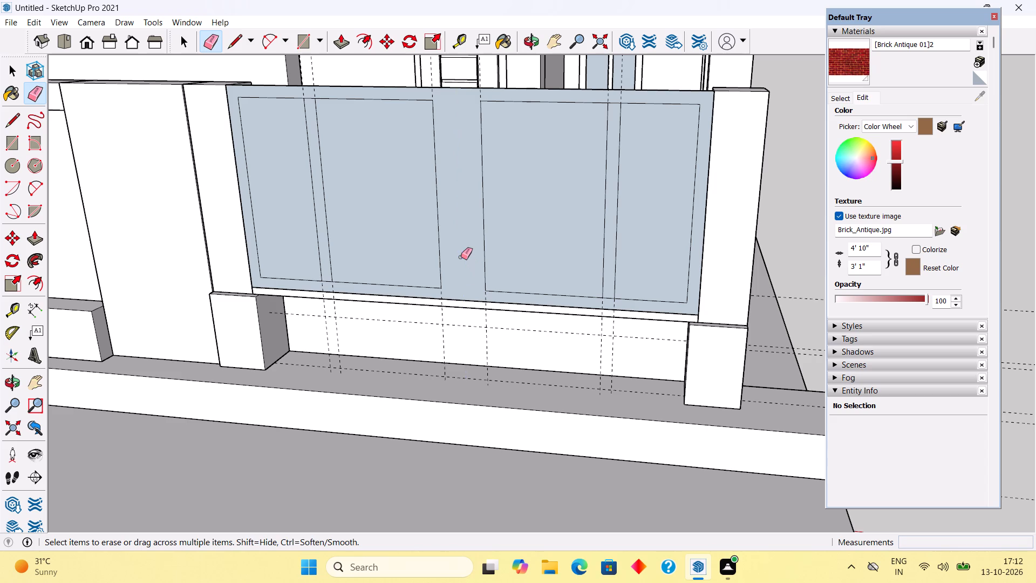
Erase the short inner frame edge segments at the top and bottom of both narrow side dividers.
{"action": "left_click", "coordinate": [309, 98]}
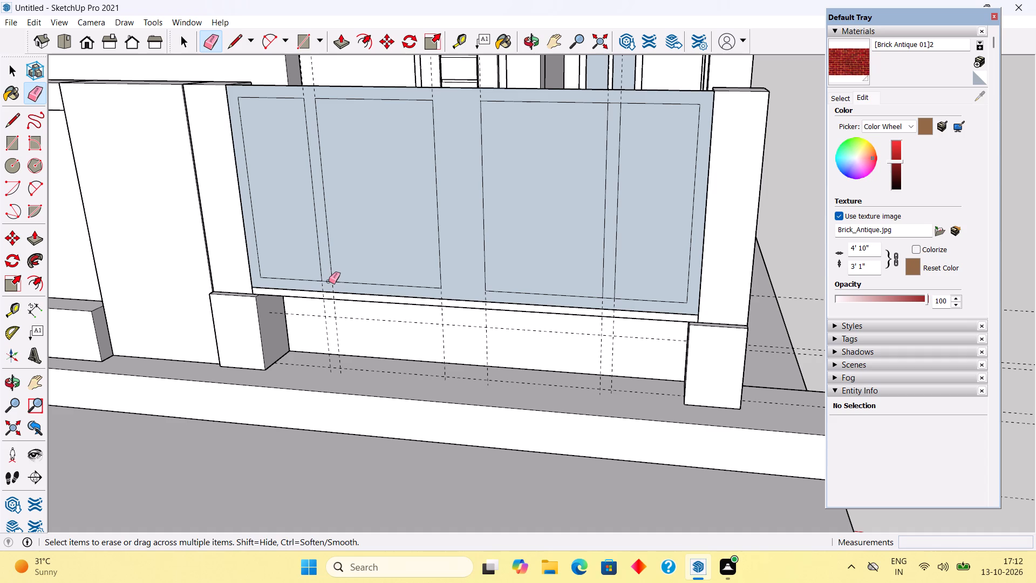
{"action": "left_click", "coordinate": [329, 281]}
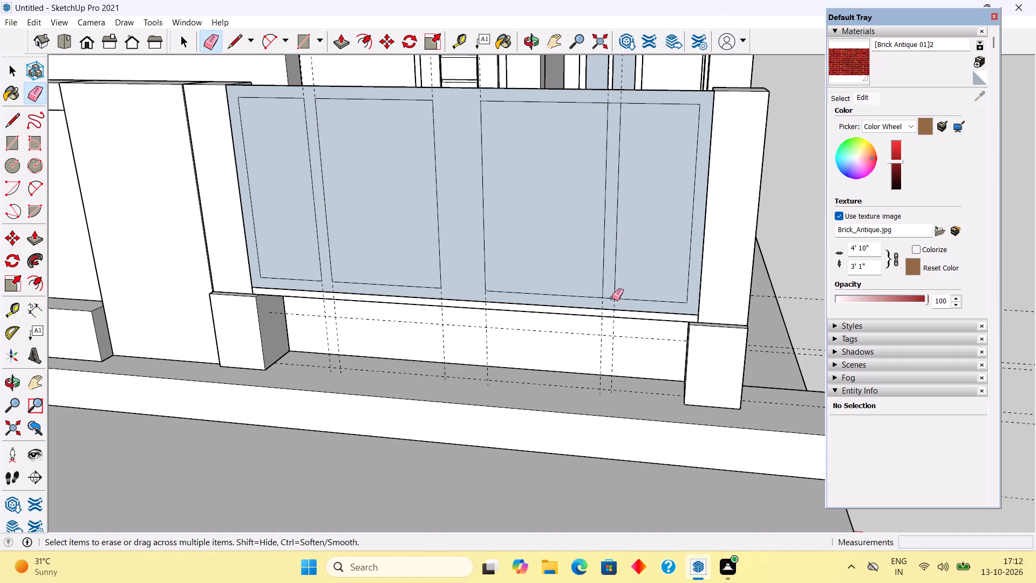
{"action": "left_click", "coordinate": [612, 298]}
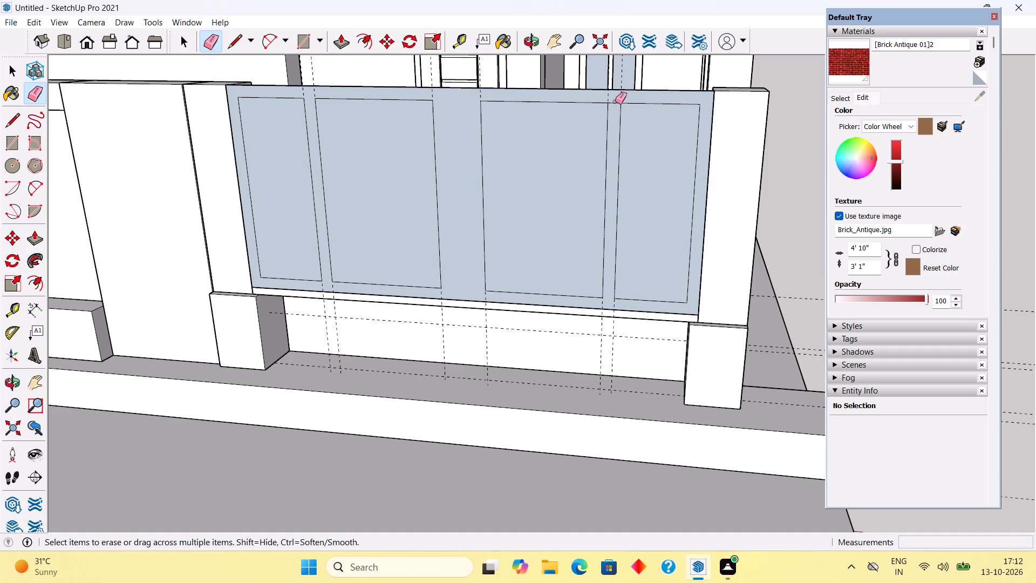
{"action": "left_click", "coordinate": [616, 102]}
Delete the four panel faces of the gate, leaving only the outer frame, two narrow dividers and central post.
{"action": "key", "text": "space"}
{"action": "left_click", "coordinate": [647, 165]}
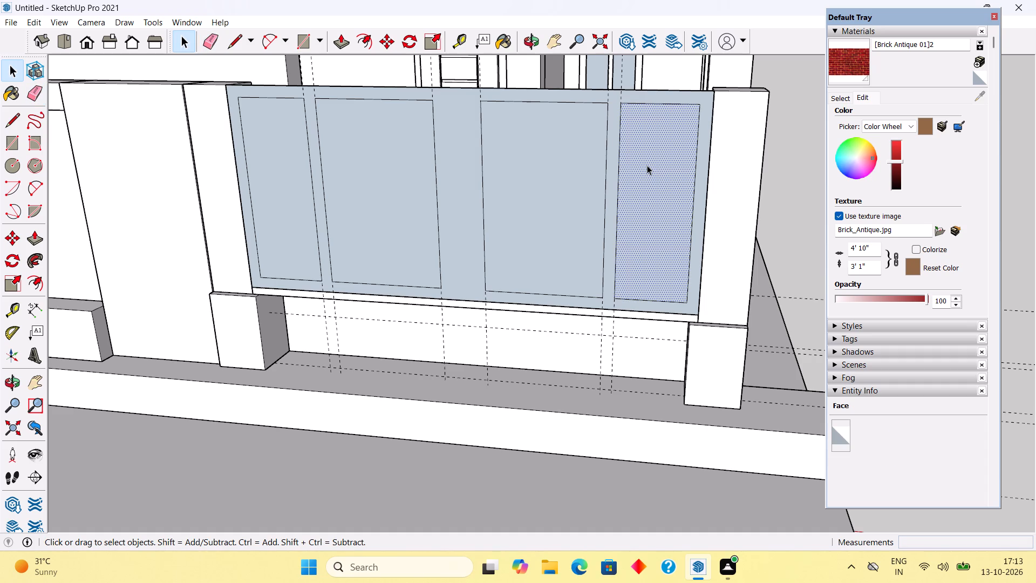
{"action": "key", "text": "Delete"}
{"action": "left_click", "coordinate": [551, 196]}
{"action": "key", "text": "Delete"}
{"action": "key", "text": "Delete"}
{"action": "left_click", "coordinate": [373, 188]}
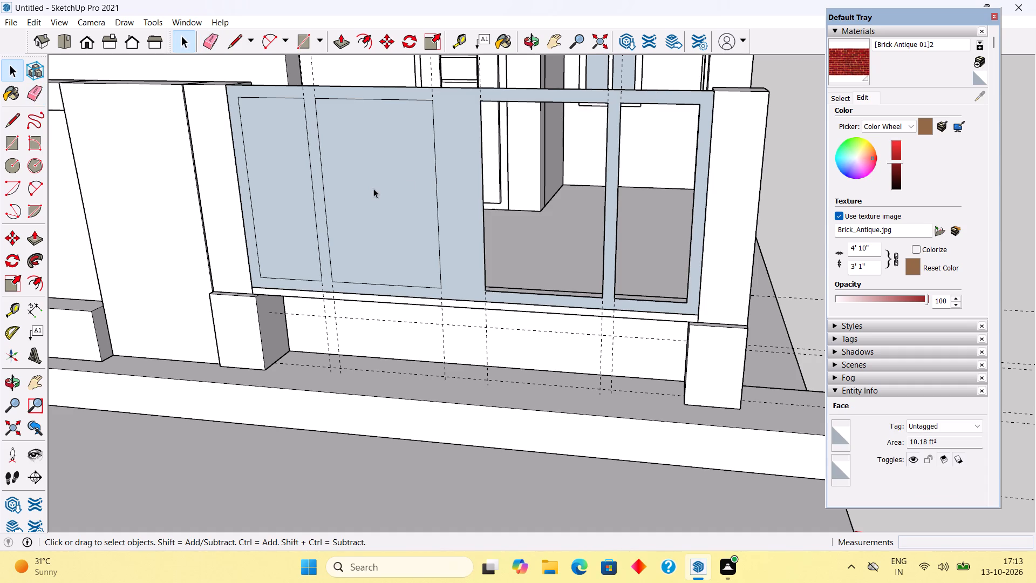
{"action": "key", "text": "Delete"}
{"action": "left_click", "coordinate": [306, 191]}
{"action": "key", "text": "Delete"}
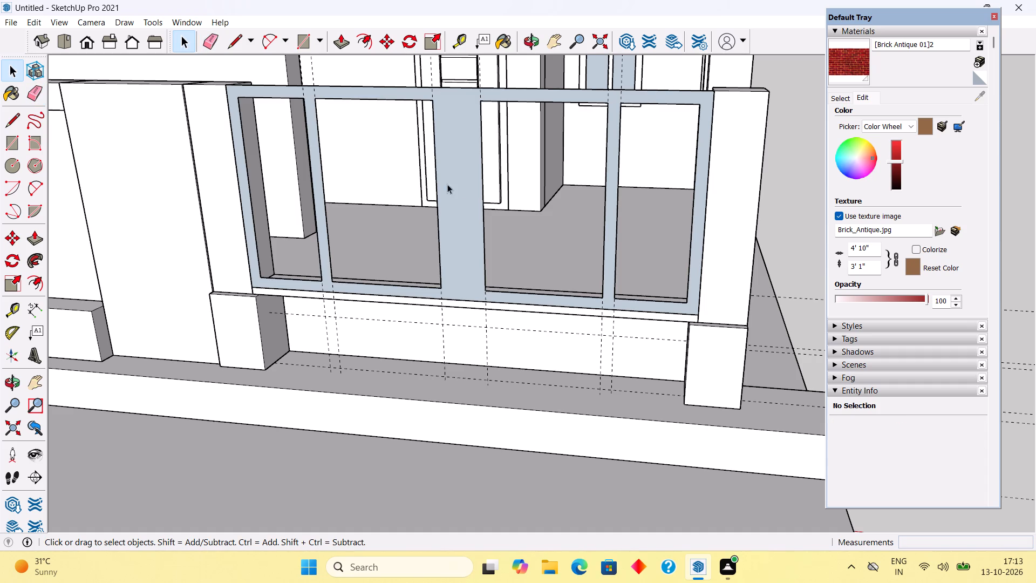
Draw a 4' 6" vertical line down the middle of the central post, between the gate's bottom and top edges.
{"action": "middle_click_drag", "start_coordinate": [460, 186], "coordinate": [472, 221]}
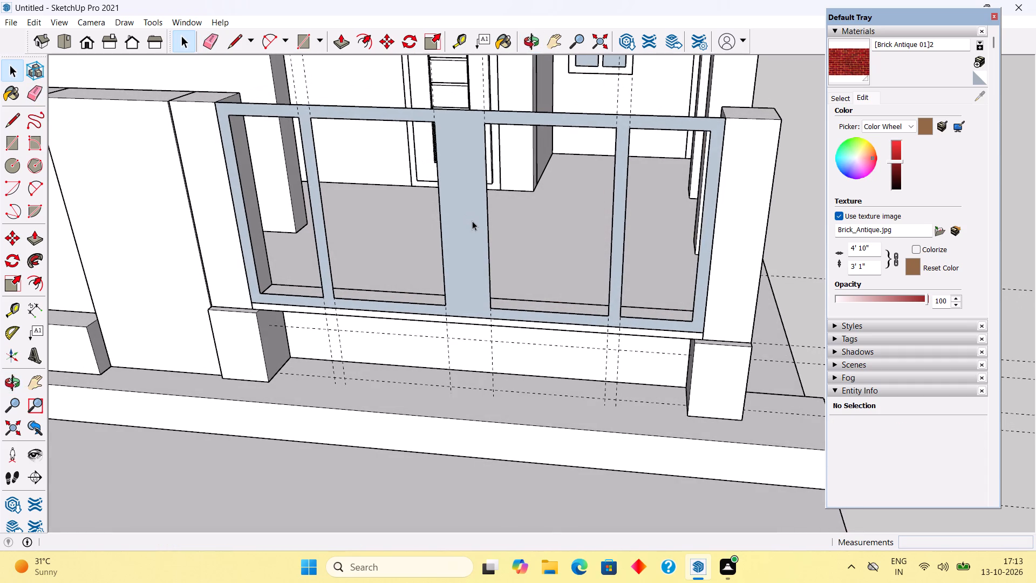
{"action": "key", "text": "l"}
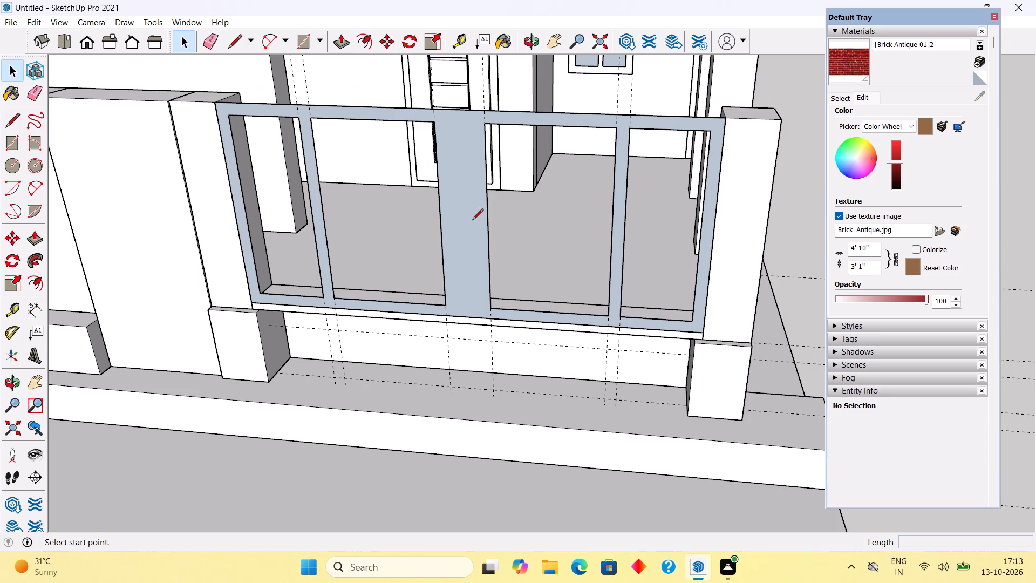
{"action": "left_click", "coordinate": [465, 316]}
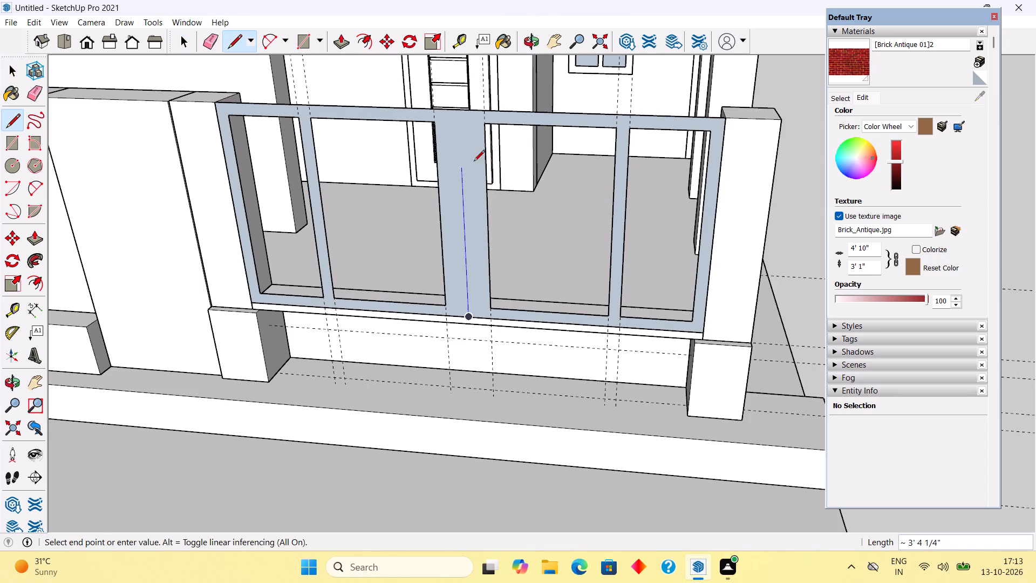
{"action": "left_click", "coordinate": [464, 109]}
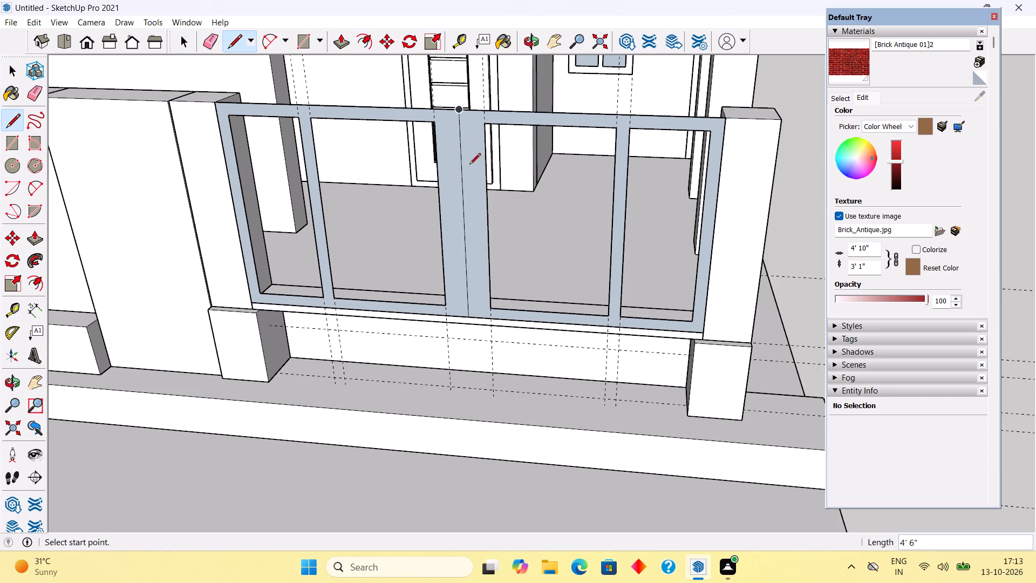
{"action": "key", "text": "space"}
Place a guide 1" to the right of the central post's middle line and draw a full-height vertical line along it.
{"action": "key", "text": "t"}
{"action": "scroll", "coordinate": [466, 220], "scroll_direction": "up", "scroll_amount": 4}
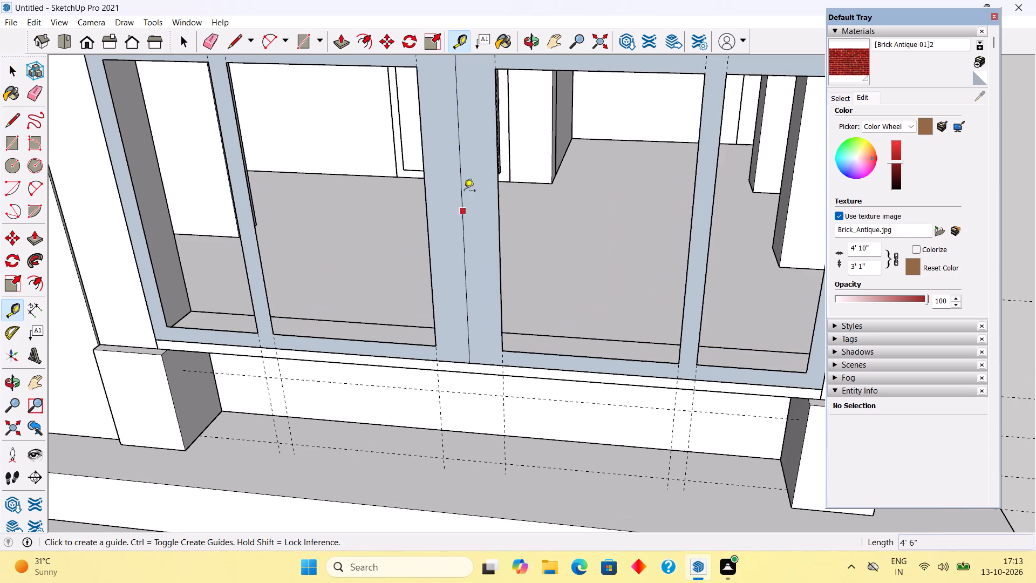
{"action": "left_click", "coordinate": [459, 173]}
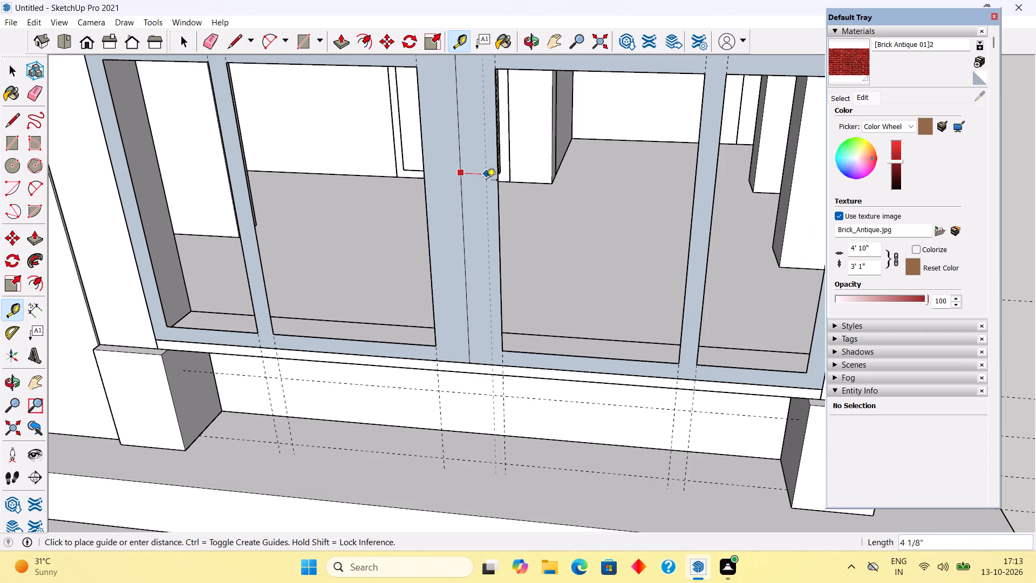
{"action": "type", "text": "1\""}
{"action": "key", "text": "Return"}
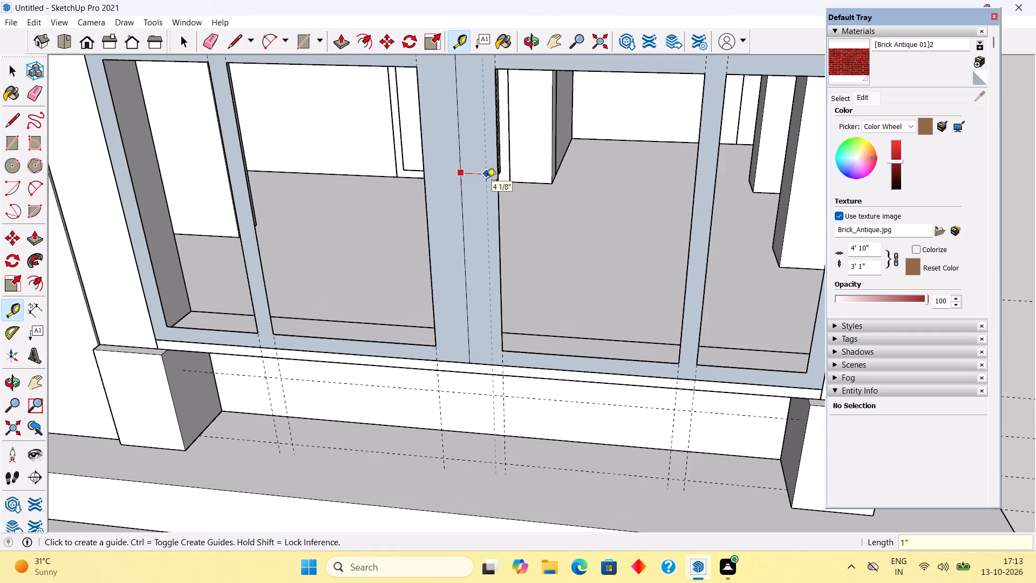
{"action": "key", "text": "space"}
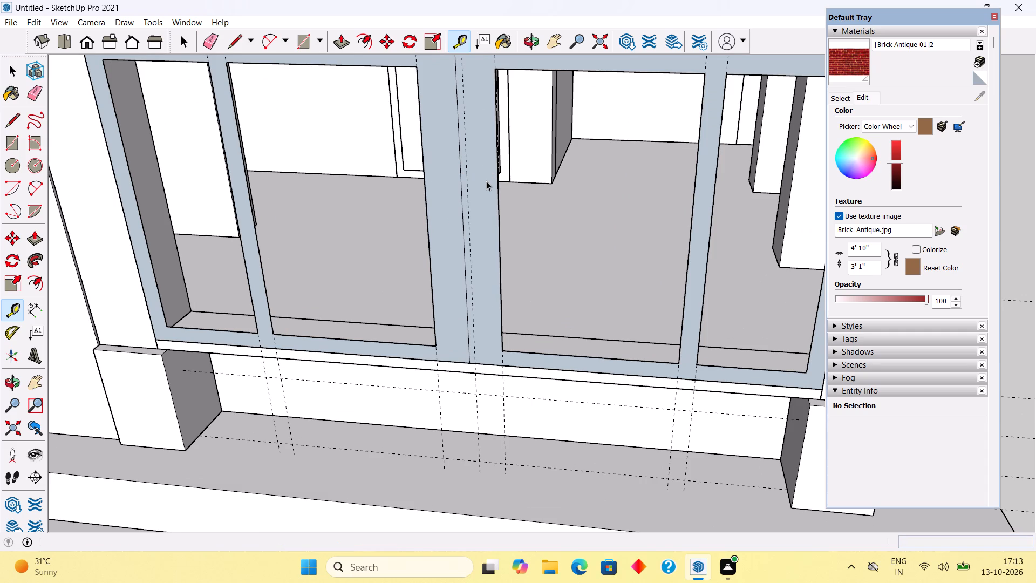
{"action": "key", "text": "l"}
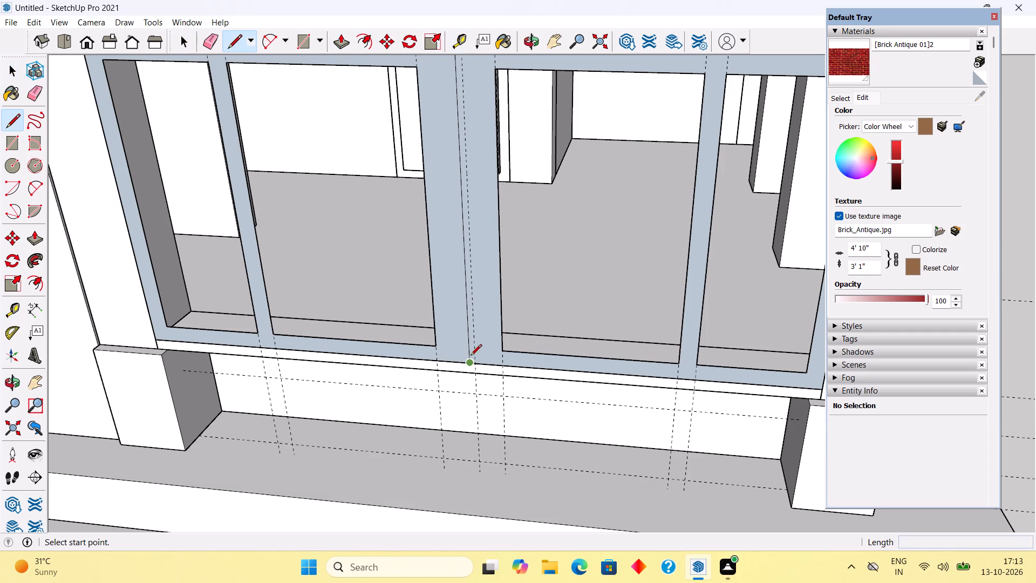
{"action": "left_click", "coordinate": [479, 364]}
{"action": "scroll", "coordinate": [474, 205], "scroll_direction": "down", "scroll_amount": 4}
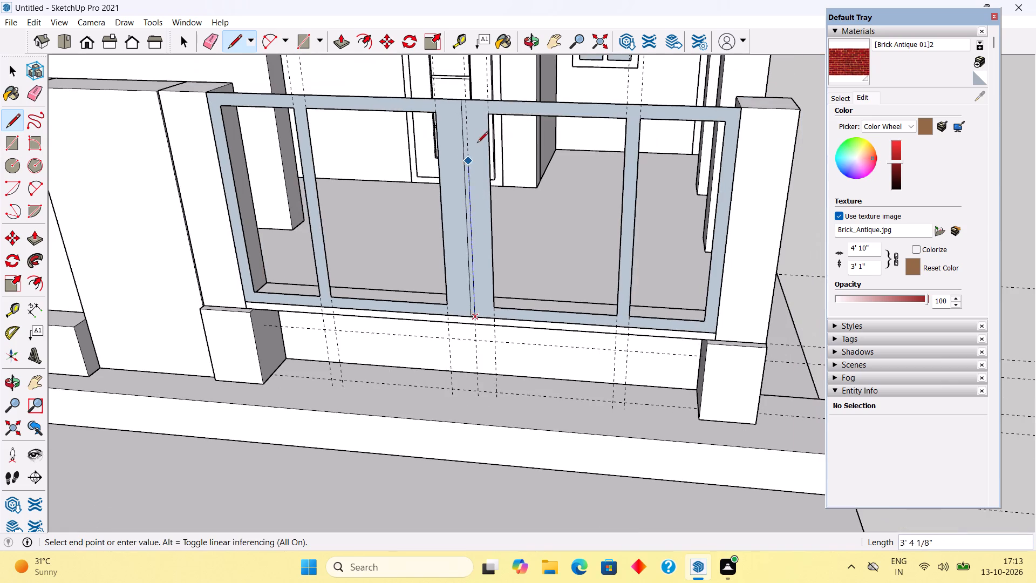
{"action": "scroll", "coordinate": [471, 102], "scroll_direction": "up", "scroll_amount": 4}
{"action": "left_click", "coordinate": [467, 100]}
{"action": "key", "text": "space"}
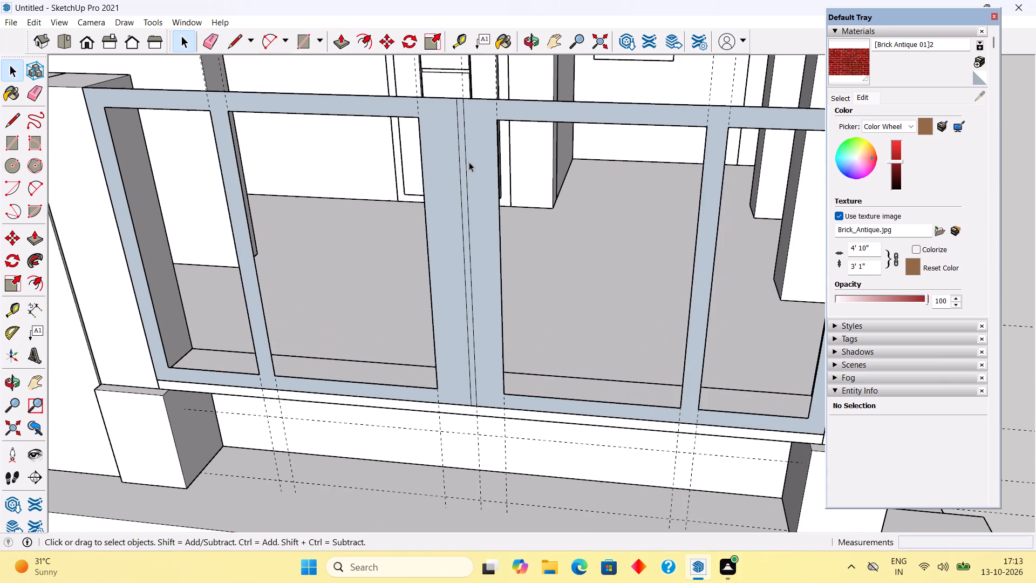
Delete the 1" strip face in the central post and its short bottom and top edges, separating the two gate leaves.
{"action": "scroll", "coordinate": [467, 210], "scroll_direction": "up", "scroll_amount": 4}
{"action": "left_click", "coordinate": [466, 223]}
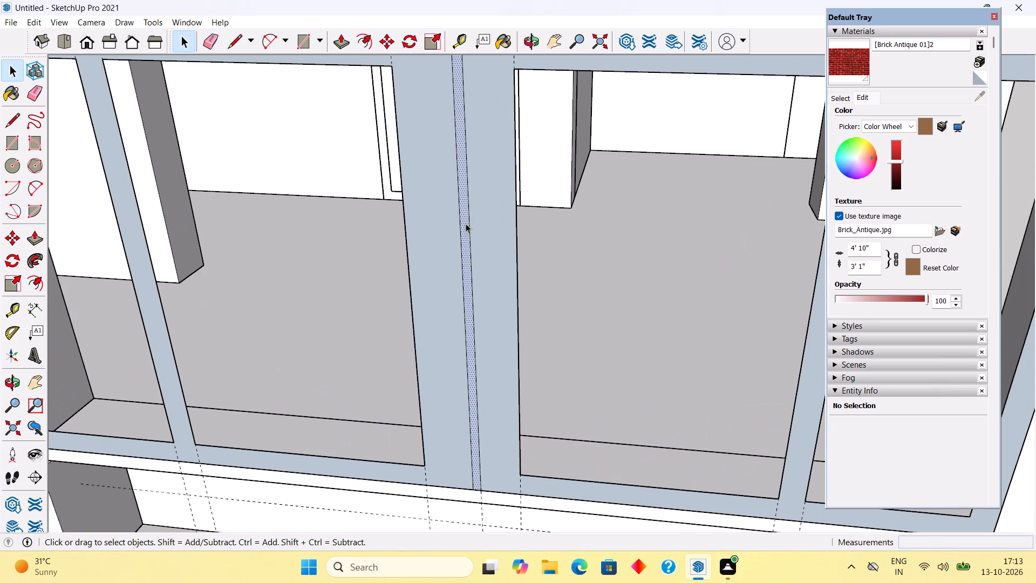
{"action": "key", "text": "Delete"}
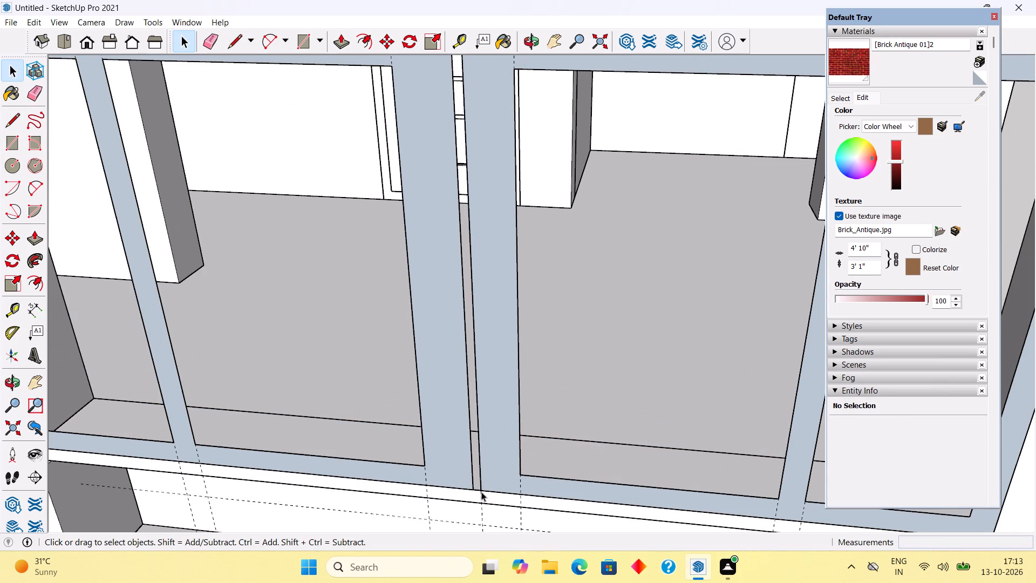
{"action": "left_click", "coordinate": [476, 489]}
{"action": "key", "text": "Delete"}
{"action": "scroll", "coordinate": [486, 455], "scroll_direction": "down", "scroll_amount": 5}
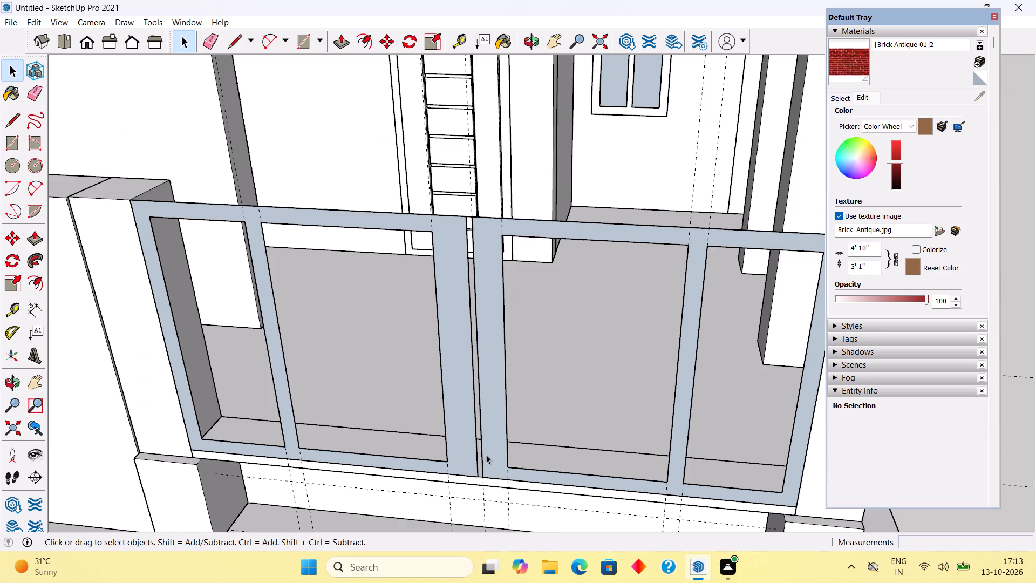
{"action": "scroll", "coordinate": [475, 260], "scroll_direction": "up", "scroll_amount": 5}
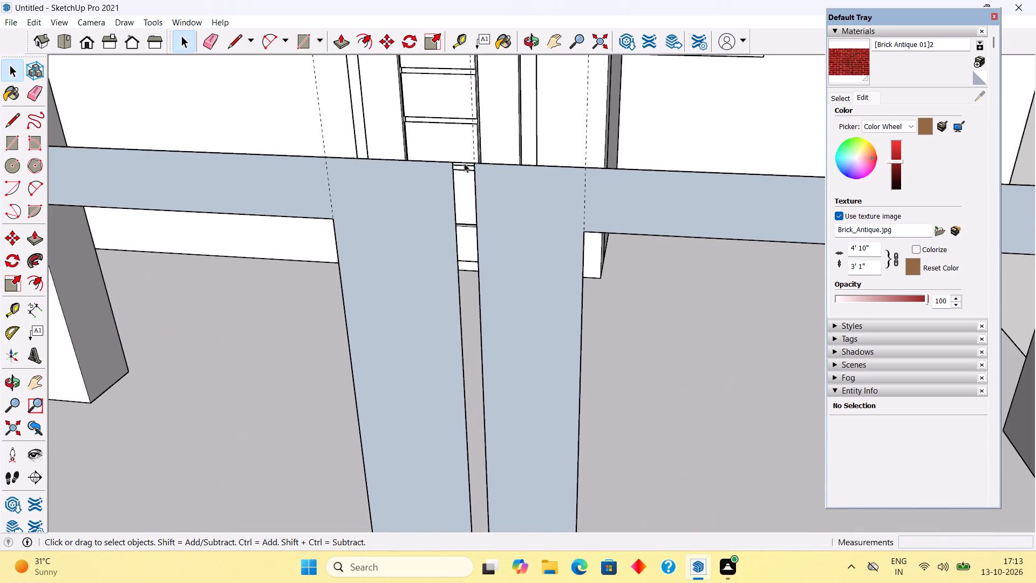
{"action": "left_click", "coordinate": [467, 162]}
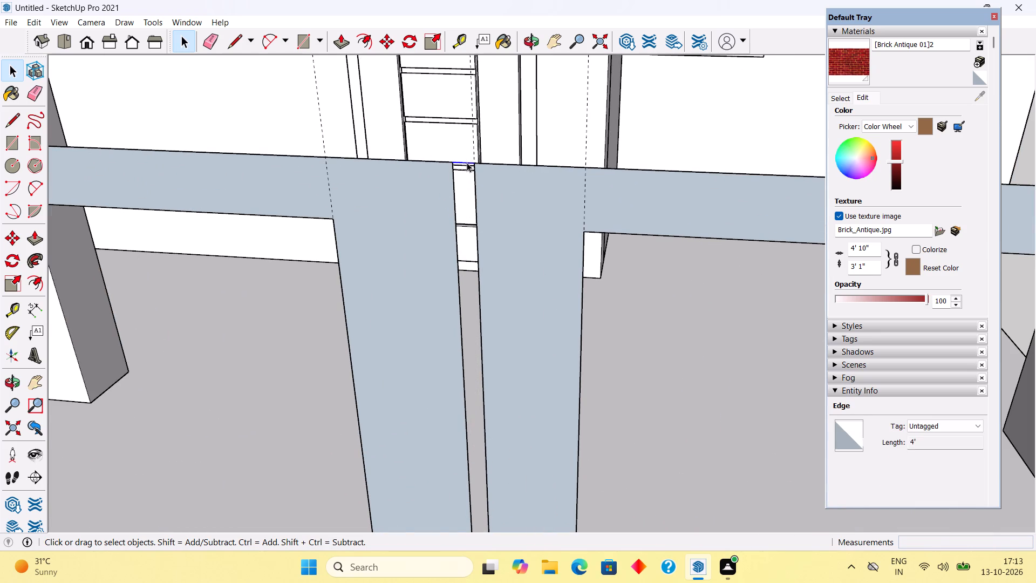
{"action": "key", "text": "Delete"}
{"action": "scroll", "coordinate": [467, 162], "scroll_direction": "down", "scroll_amount": 11}
Push/Pull both gate leaf frames outward by 4".
{"action": "left_click", "coordinate": [457, 248]}
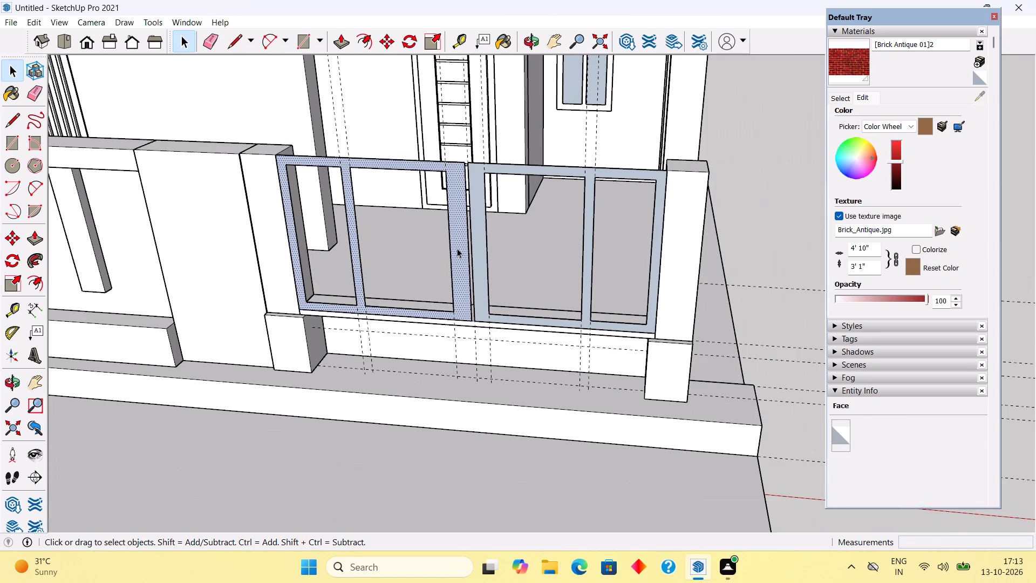
{"action": "key", "text": "p"}
{"action": "left_click", "coordinate": [457, 248]}
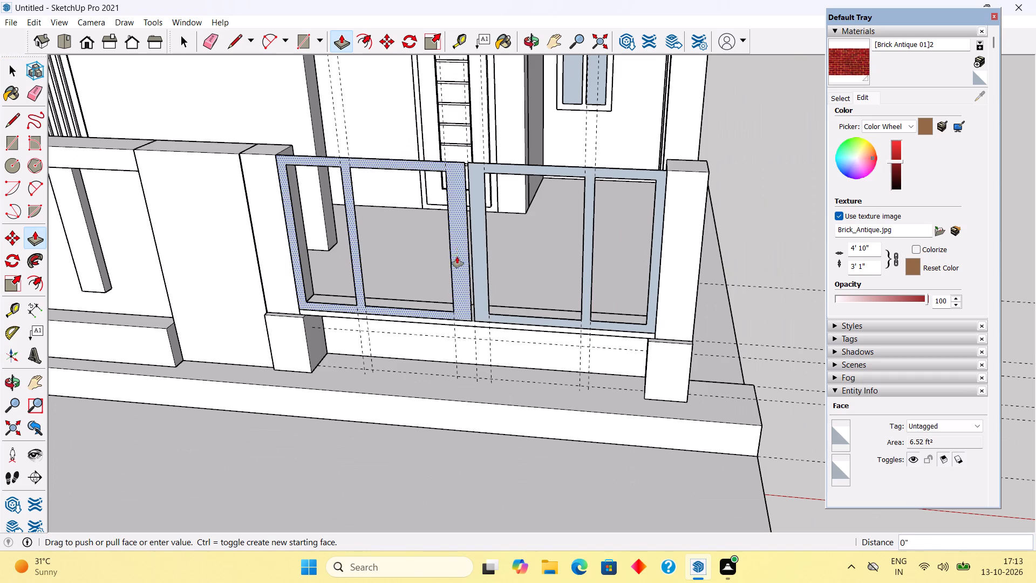
{"action": "type", "text": "4\""}
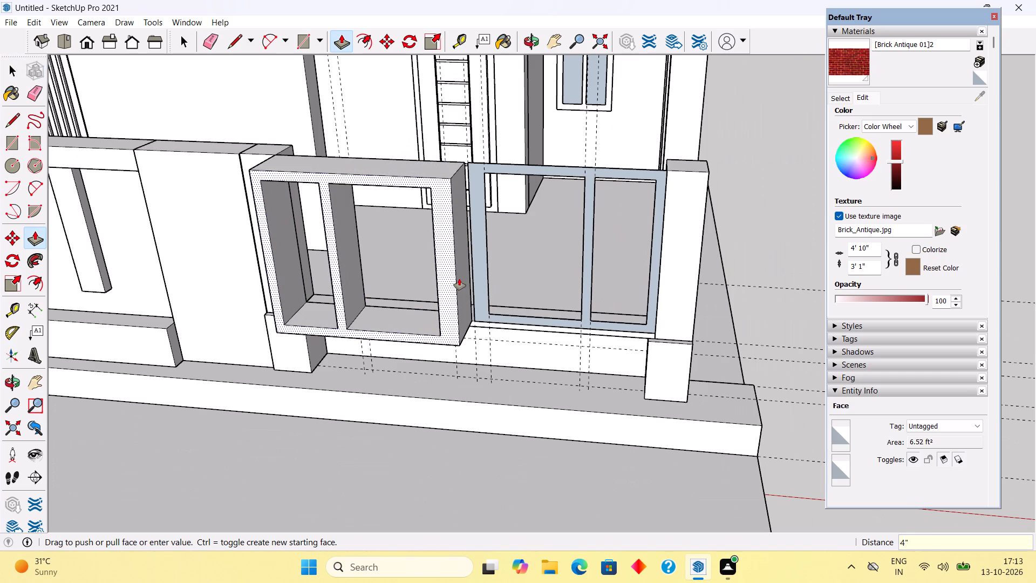
{"action": "key", "text": "Return"}
{"action": "double_click", "coordinate": [473, 276]}
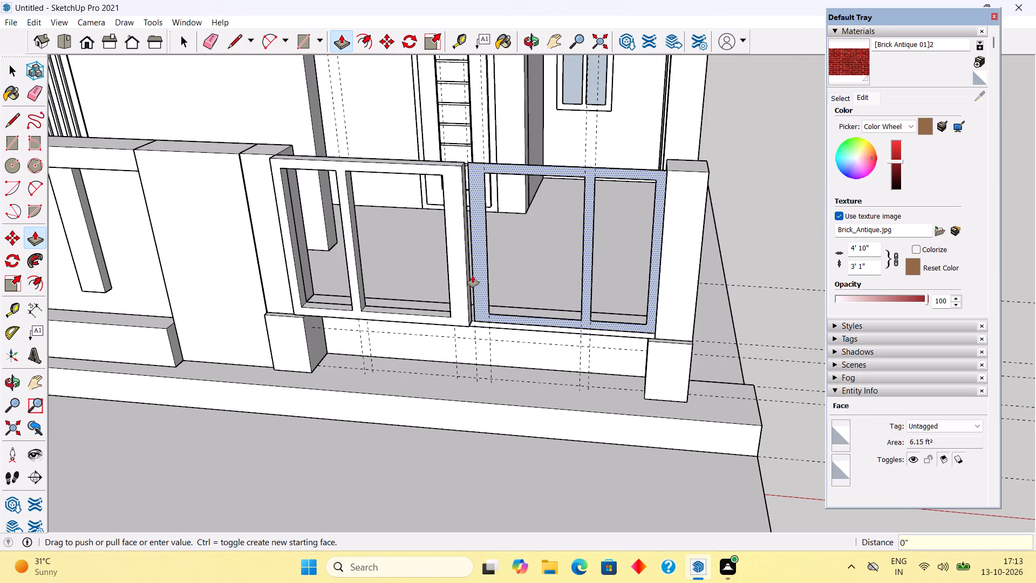
{"action": "key", "text": "space"}
Make each of the two extruded gate leaf frames into its own group.
{"action": "middle_click_drag", "start_coordinate": [473, 264], "coordinate": [608, 245]}
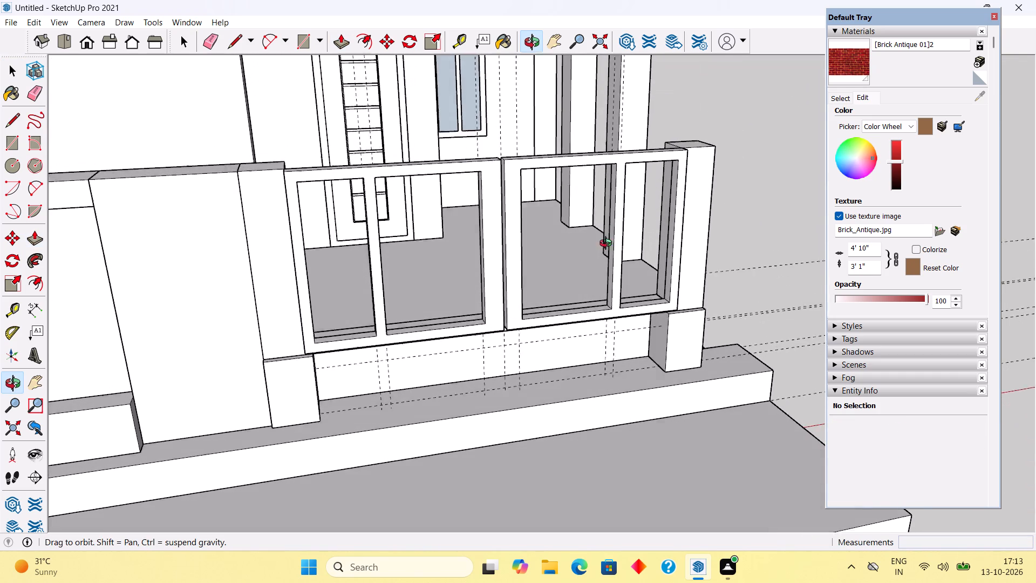
{"action": "middle_click_drag", "start_coordinate": [608, 245], "coordinate": [608, 254]}
{"action": "triple_click", "coordinate": [505, 265]}
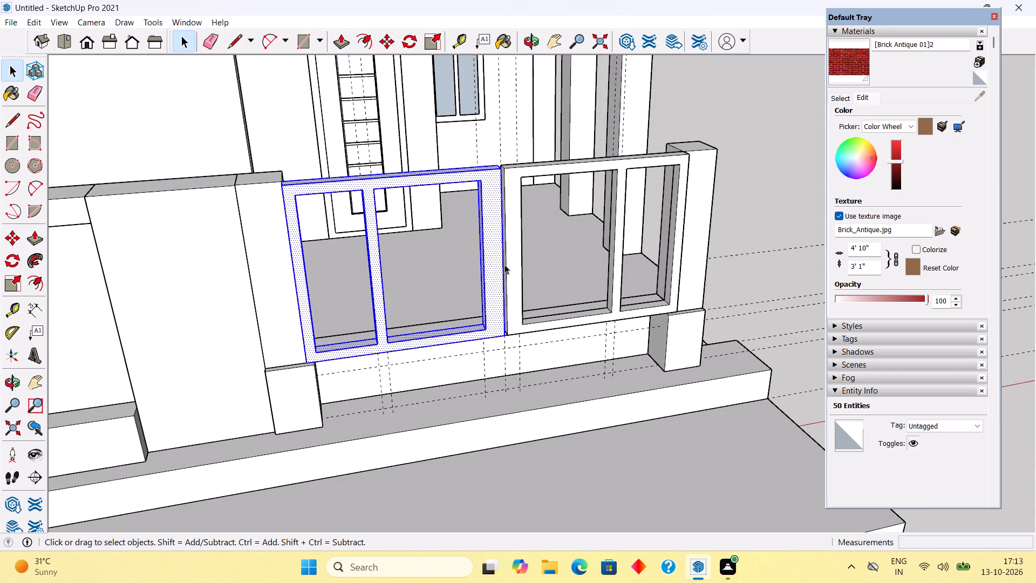
{"action": "right_click", "coordinate": [499, 271]}
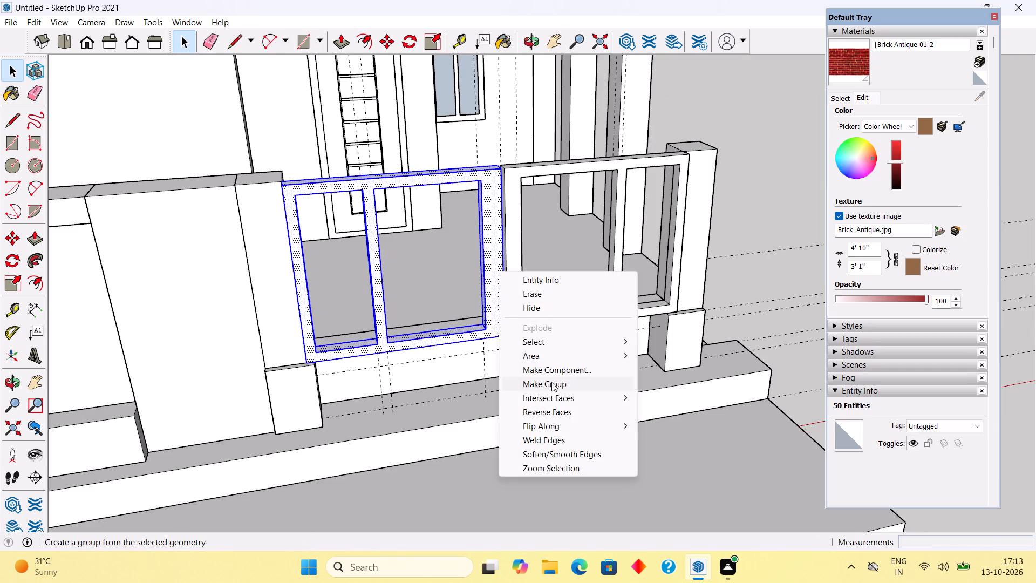
{"action": "left_click", "coordinate": [551, 382]}
{"action": "triple_click", "coordinate": [517, 288]}
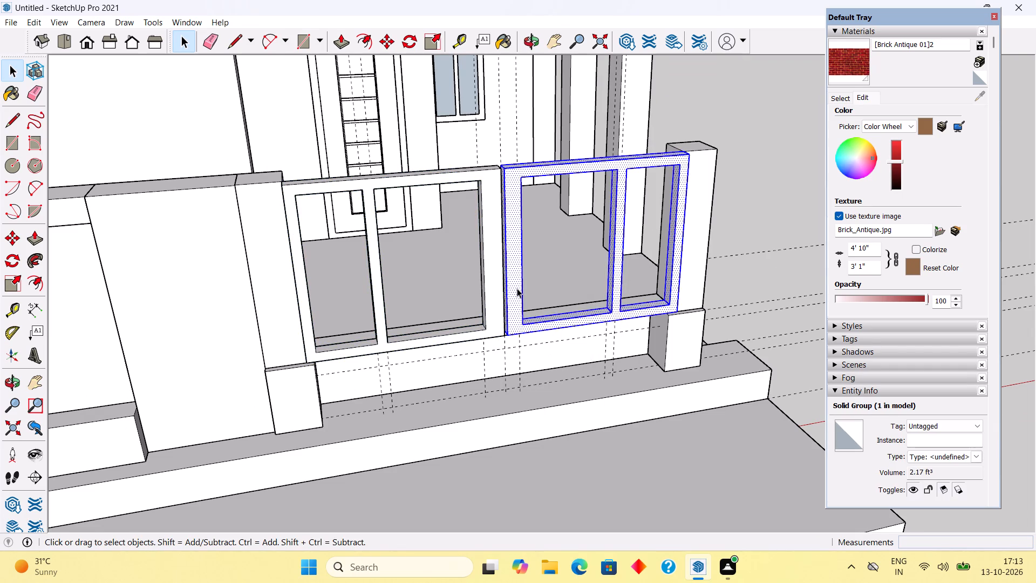
{"action": "right_click", "coordinate": [517, 288]}
{"action": "left_click", "coordinate": [563, 400]}
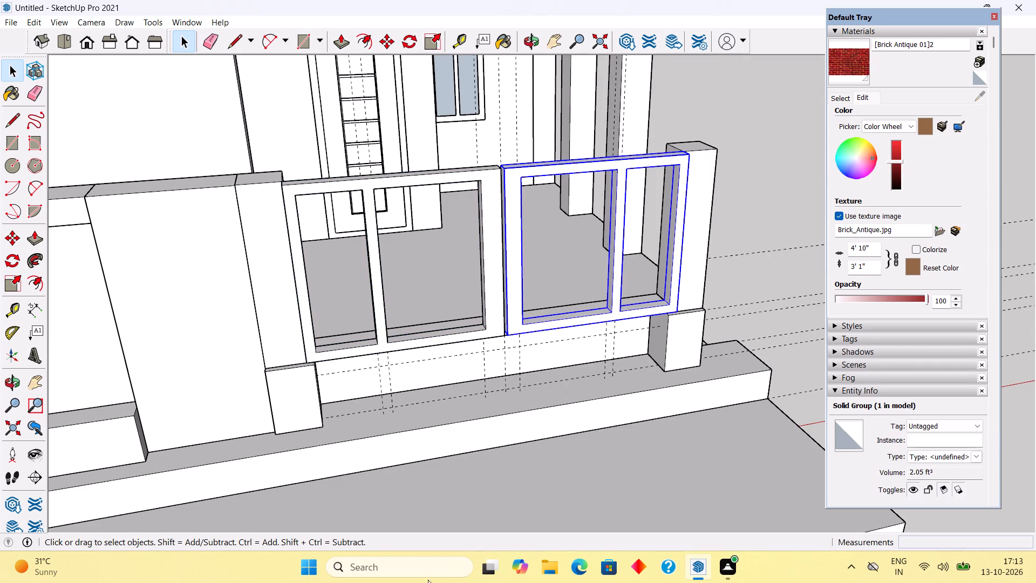
{"action": "left_click", "coordinate": [775, 184]}
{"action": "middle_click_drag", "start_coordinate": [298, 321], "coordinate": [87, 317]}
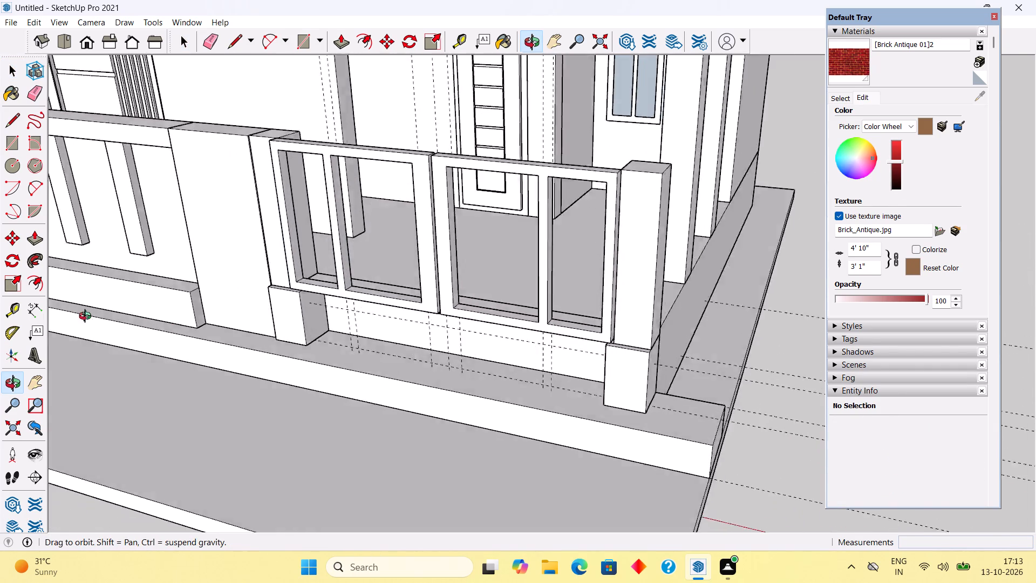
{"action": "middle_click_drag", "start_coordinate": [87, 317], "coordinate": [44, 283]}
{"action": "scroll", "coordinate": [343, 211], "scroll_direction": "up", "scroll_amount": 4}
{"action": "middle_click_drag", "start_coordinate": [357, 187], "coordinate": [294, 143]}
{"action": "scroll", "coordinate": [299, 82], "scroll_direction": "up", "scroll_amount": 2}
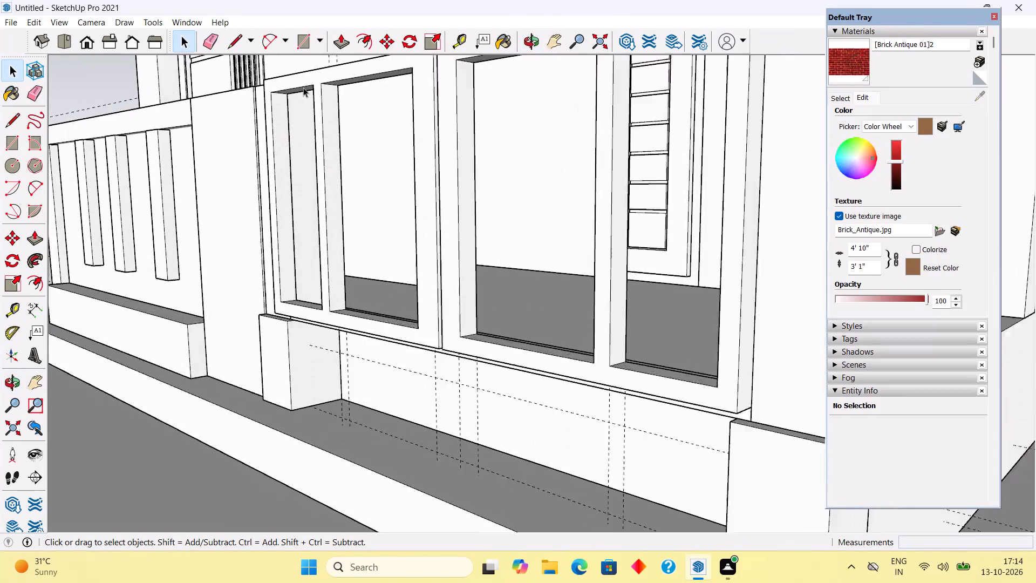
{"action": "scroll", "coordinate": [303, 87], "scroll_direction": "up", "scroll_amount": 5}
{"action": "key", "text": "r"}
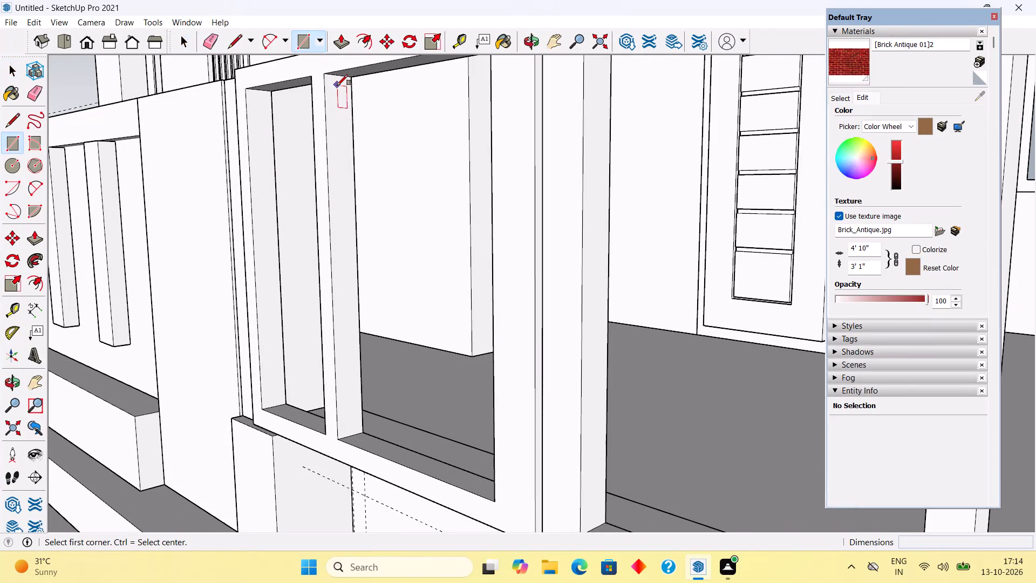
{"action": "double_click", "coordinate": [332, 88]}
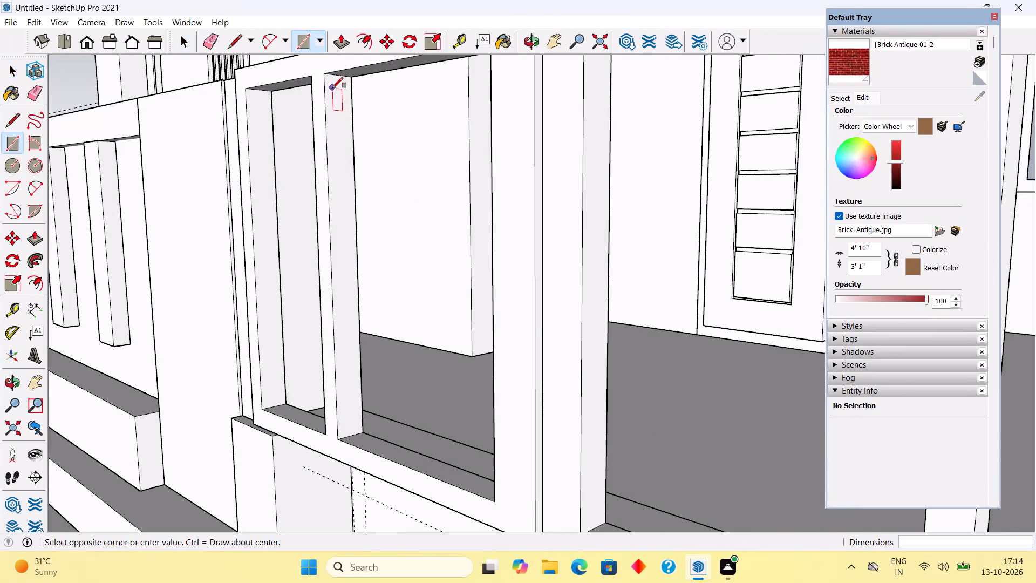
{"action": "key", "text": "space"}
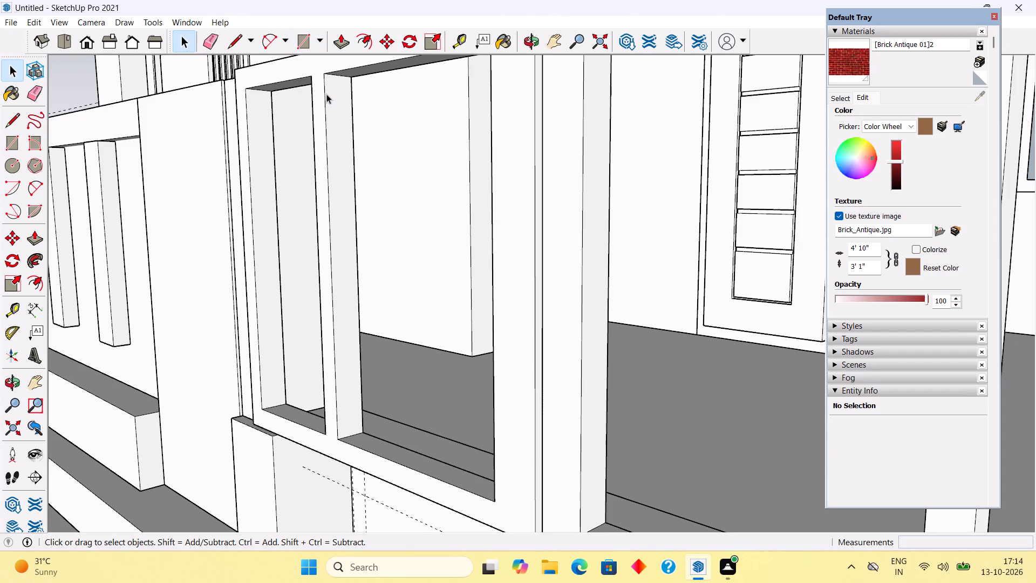
Draw a 1 1/2" by 4" rectangle near the top of the left leaf's divider and extrude it about 2' 6 9/16" to the central post.
{"action": "key", "text": "r"}
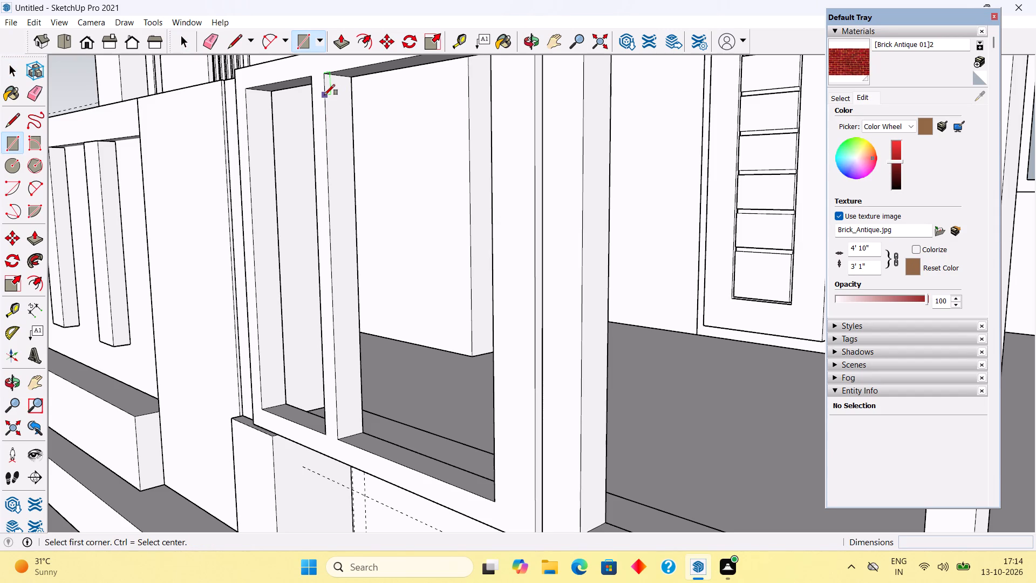
{"action": "left_click", "coordinate": [324, 94]}
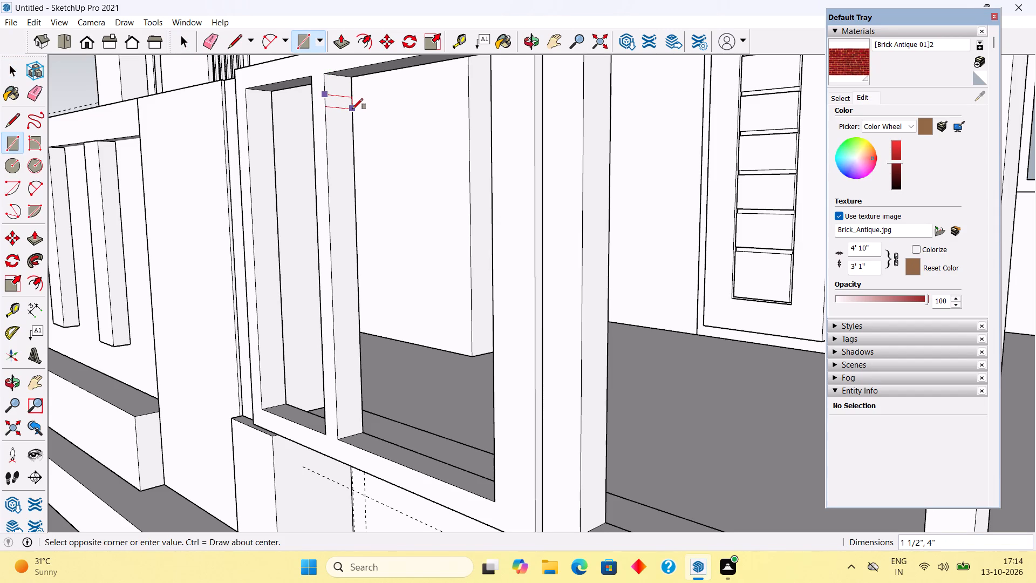
{"action": "left_click", "coordinate": [352, 109]}
{"action": "key", "text": "p"}
{"action": "left_click", "coordinate": [335, 101]}
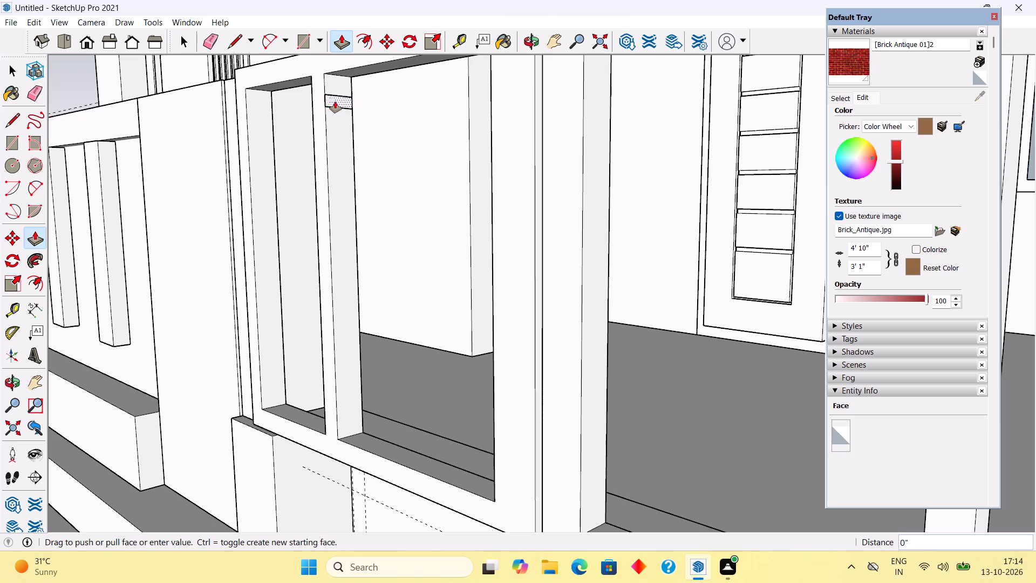
{"action": "left_click", "coordinate": [489, 132]}
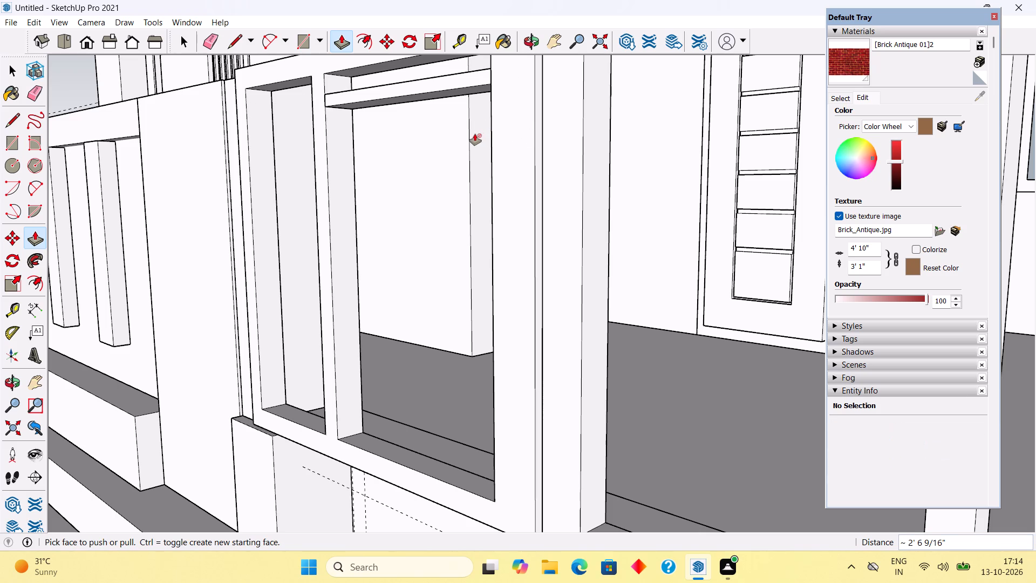
Make the new horizontal bar in the left gate leaf's wide opening a group.
{"action": "scroll", "coordinate": [475, 134], "scroll_direction": "down", "scroll_amount": 9}
{"action": "middle_click_drag", "start_coordinate": [426, 124], "coordinate": [438, 208]}
{"action": "scroll", "coordinate": [443, 210], "scroll_direction": "up", "scroll_amount": 1}
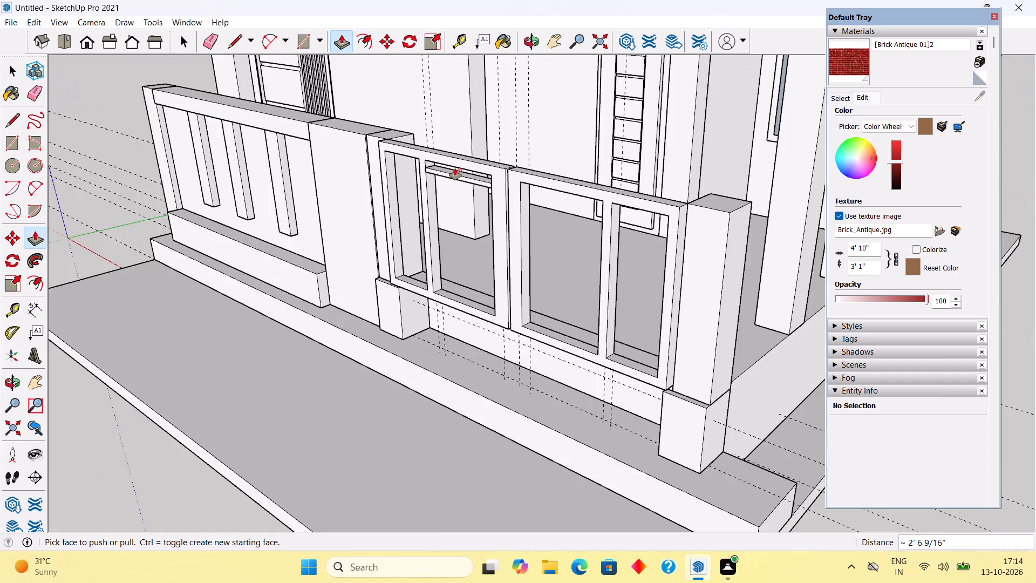
{"action": "scroll", "coordinate": [455, 167], "scroll_direction": "up", "scroll_amount": 16}
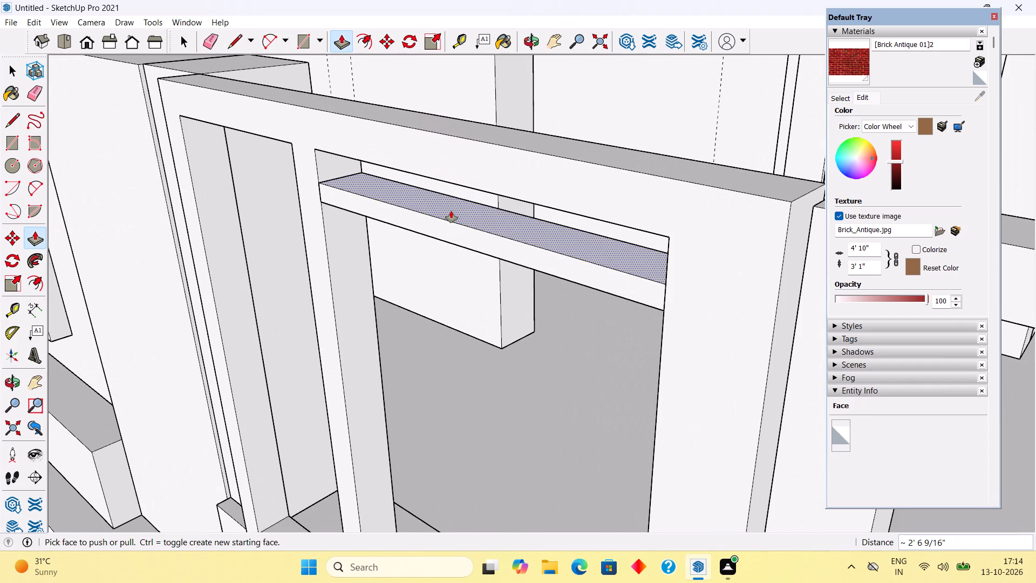
{"action": "key", "text": "space"}
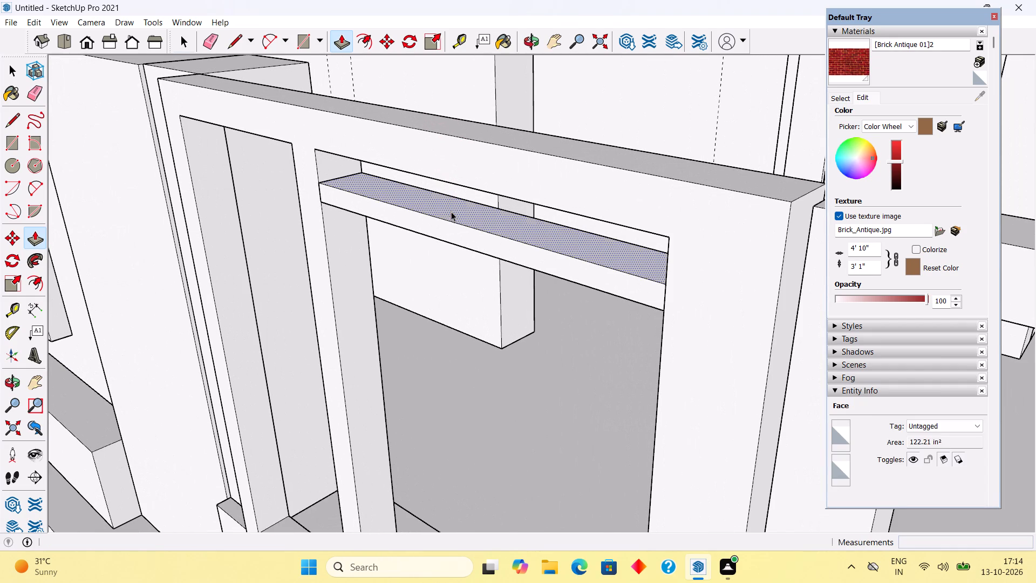
{"action": "triple_click", "coordinate": [451, 227]}
{"action": "right_click", "coordinate": [451, 227]}
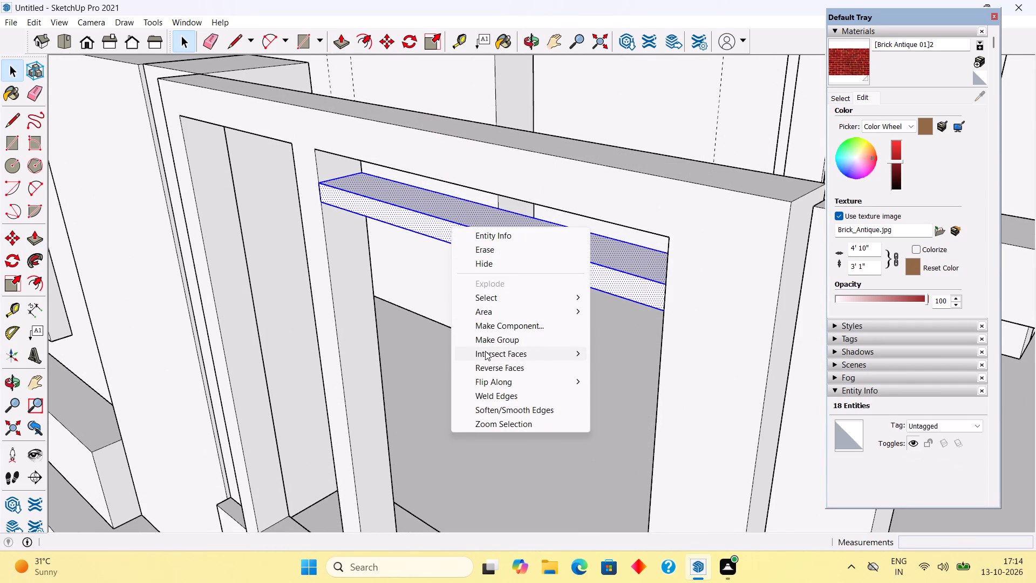
{"action": "left_click", "coordinate": [490, 337]}
Move the grouped horizontal bar up along the divider by about 1 3/16", closer to the leaf's top rail.
{"action": "middle_click_drag", "start_coordinate": [394, 263], "coordinate": [466, 267]}
{"action": "scroll", "coordinate": [467, 266], "scroll_direction": "down", "scroll_amount": 5}
{"action": "middle_click_drag", "start_coordinate": [466, 267], "coordinate": [466, 270]}
{"action": "scroll", "coordinate": [466, 270], "scroll_direction": "down", "scroll_amount": 5}
{"action": "middle_click_drag", "start_coordinate": [616, 214], "coordinate": [658, 85]}
{"action": "scroll", "coordinate": [586, 97], "scroll_direction": "up", "scroll_amount": 10}
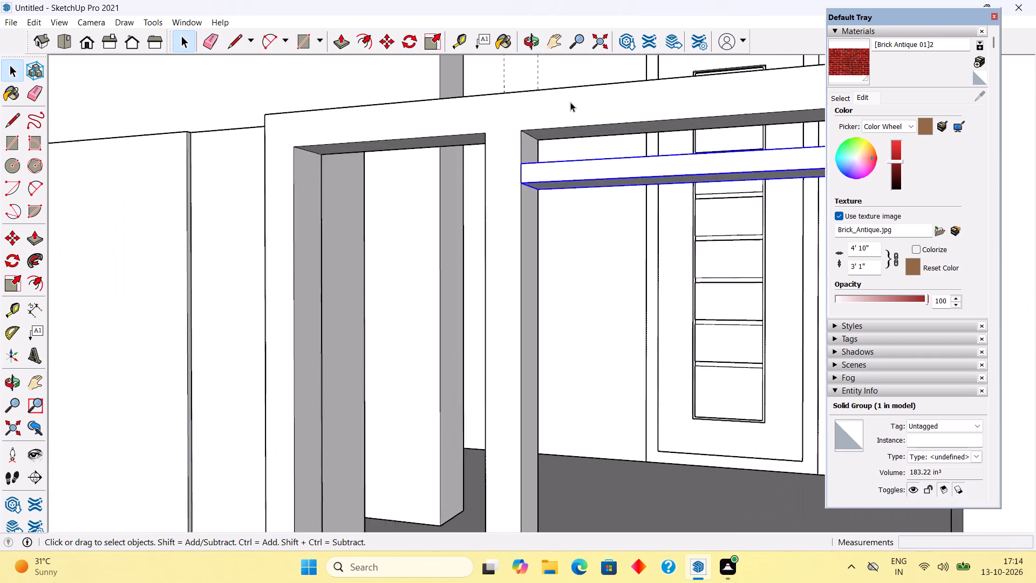
{"action": "middle_click_drag", "start_coordinate": [562, 128], "coordinate": [545, 190]}
{"action": "scroll", "coordinate": [489, 163], "scroll_direction": "up", "scroll_amount": 10}
{"action": "key", "text": "m"}
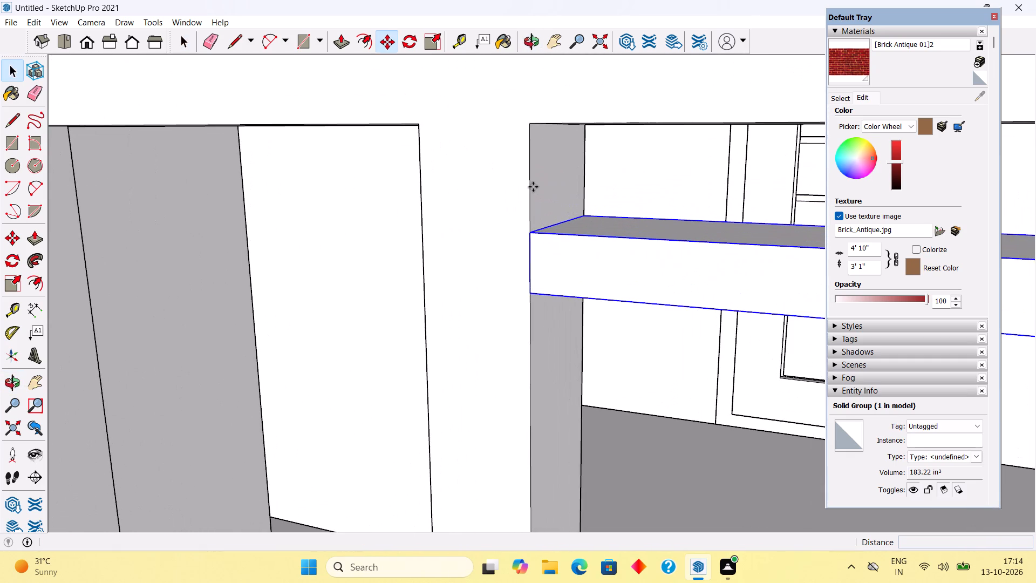
{"action": "left_click", "coordinate": [531, 235]}
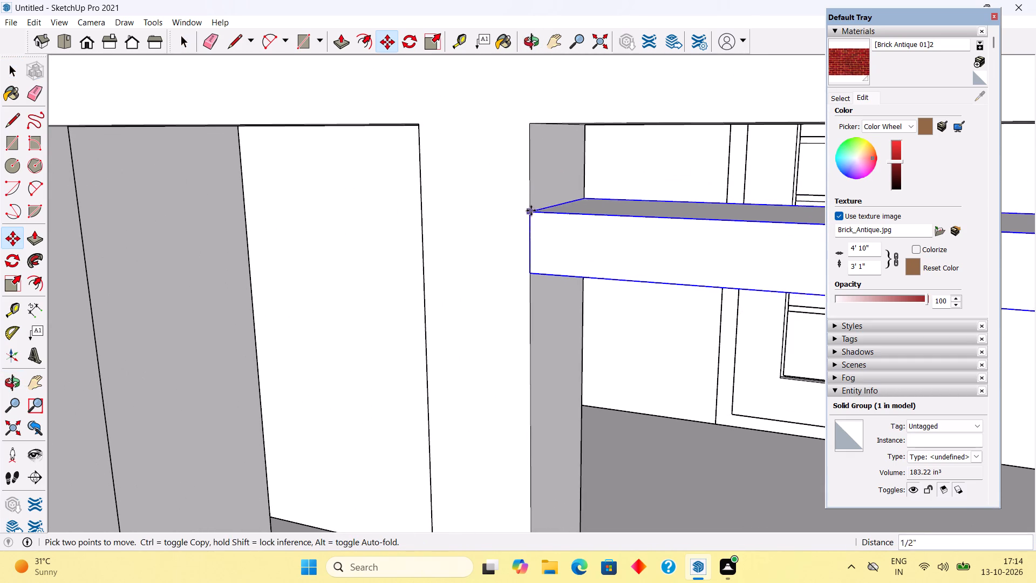
{"action": "left_click", "coordinate": [531, 182]}
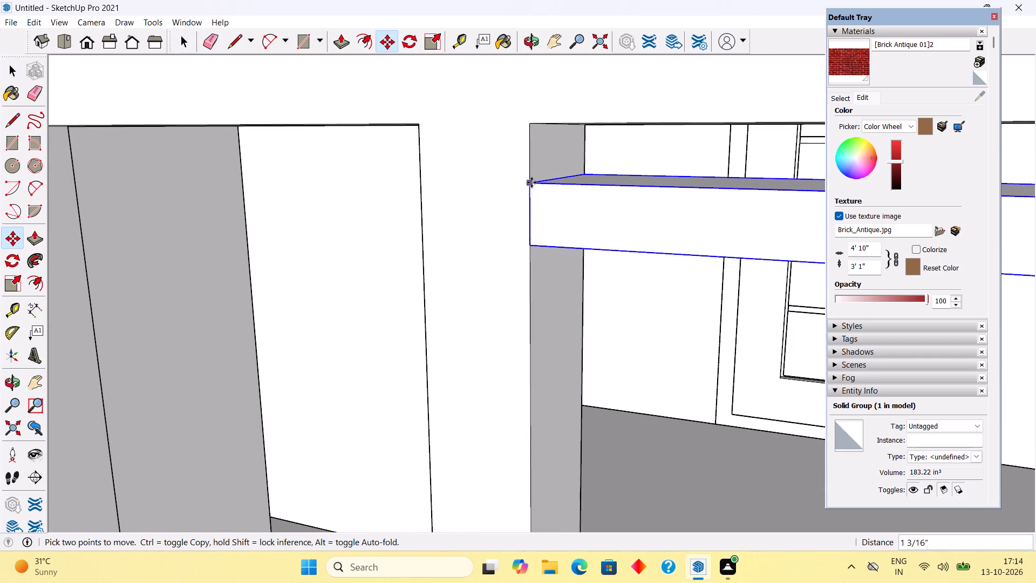
{"action": "key", "text": "space"}
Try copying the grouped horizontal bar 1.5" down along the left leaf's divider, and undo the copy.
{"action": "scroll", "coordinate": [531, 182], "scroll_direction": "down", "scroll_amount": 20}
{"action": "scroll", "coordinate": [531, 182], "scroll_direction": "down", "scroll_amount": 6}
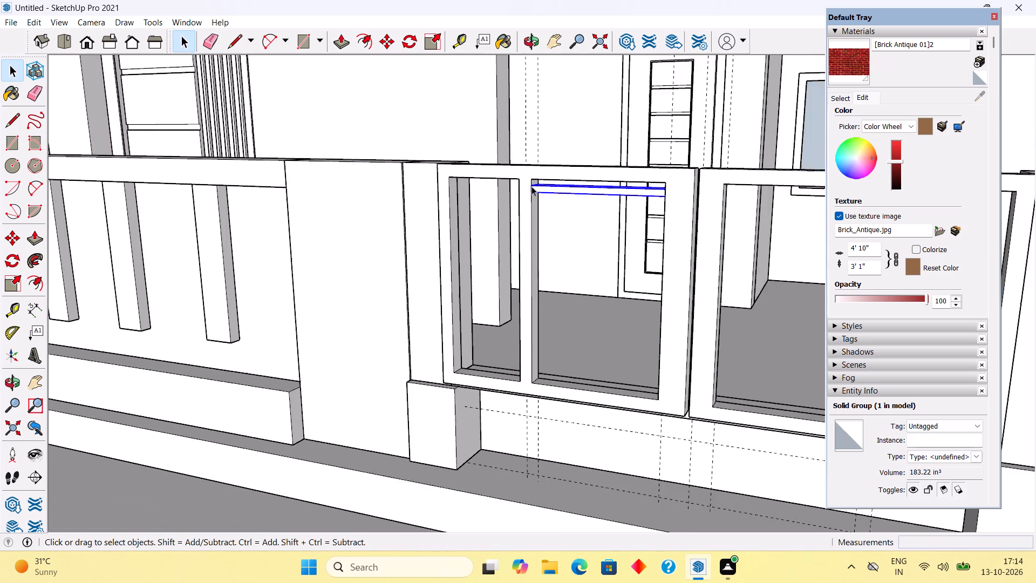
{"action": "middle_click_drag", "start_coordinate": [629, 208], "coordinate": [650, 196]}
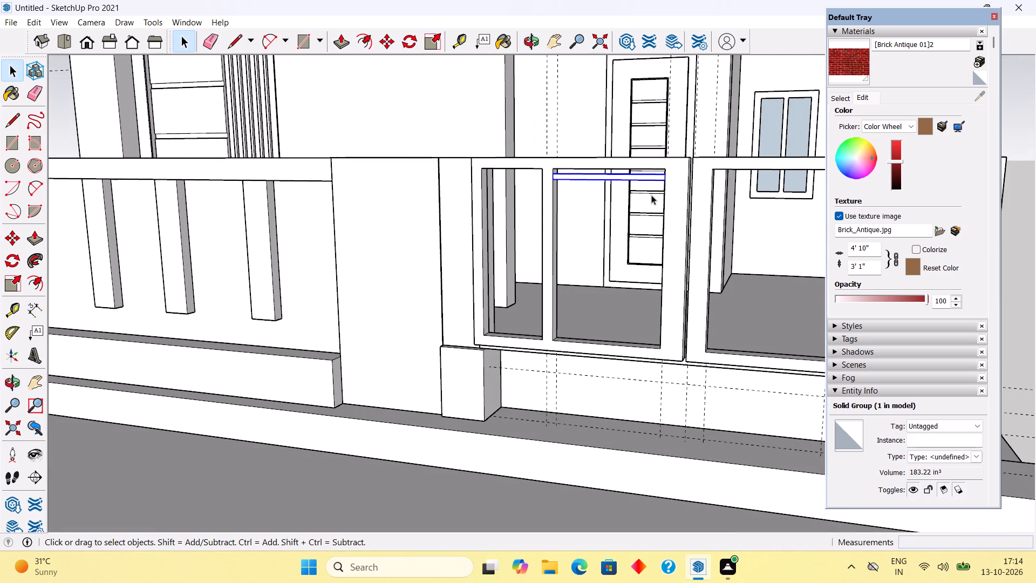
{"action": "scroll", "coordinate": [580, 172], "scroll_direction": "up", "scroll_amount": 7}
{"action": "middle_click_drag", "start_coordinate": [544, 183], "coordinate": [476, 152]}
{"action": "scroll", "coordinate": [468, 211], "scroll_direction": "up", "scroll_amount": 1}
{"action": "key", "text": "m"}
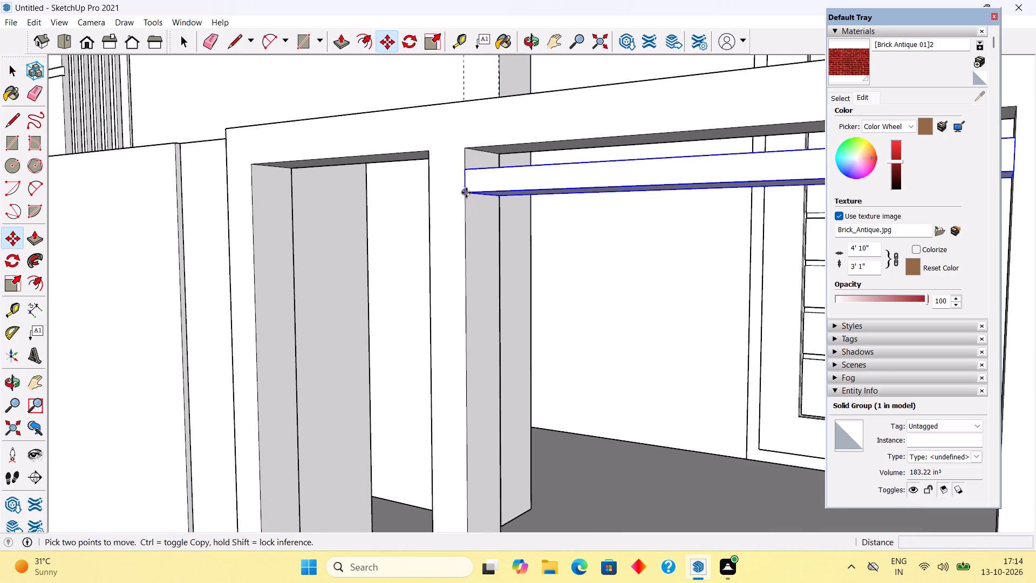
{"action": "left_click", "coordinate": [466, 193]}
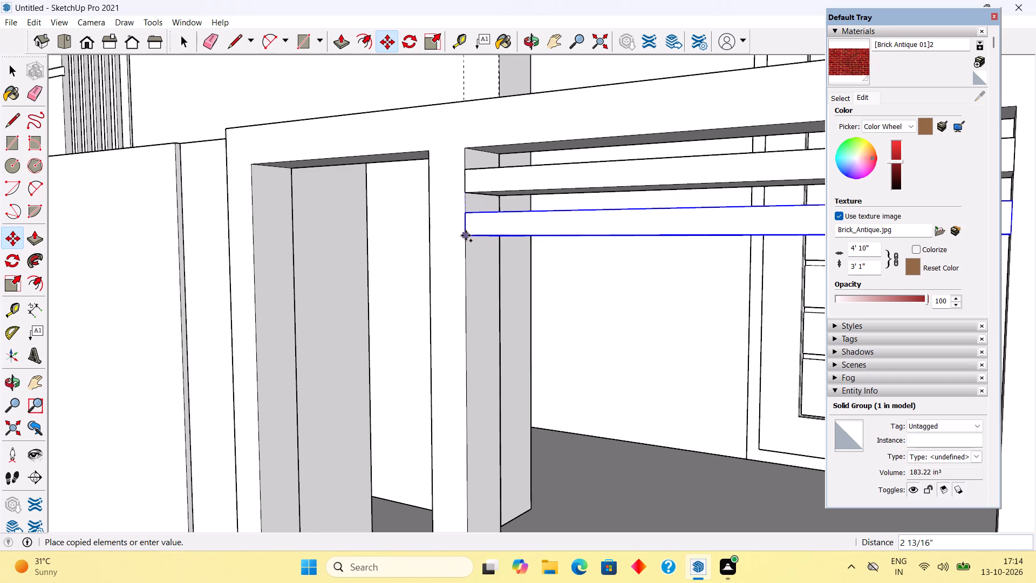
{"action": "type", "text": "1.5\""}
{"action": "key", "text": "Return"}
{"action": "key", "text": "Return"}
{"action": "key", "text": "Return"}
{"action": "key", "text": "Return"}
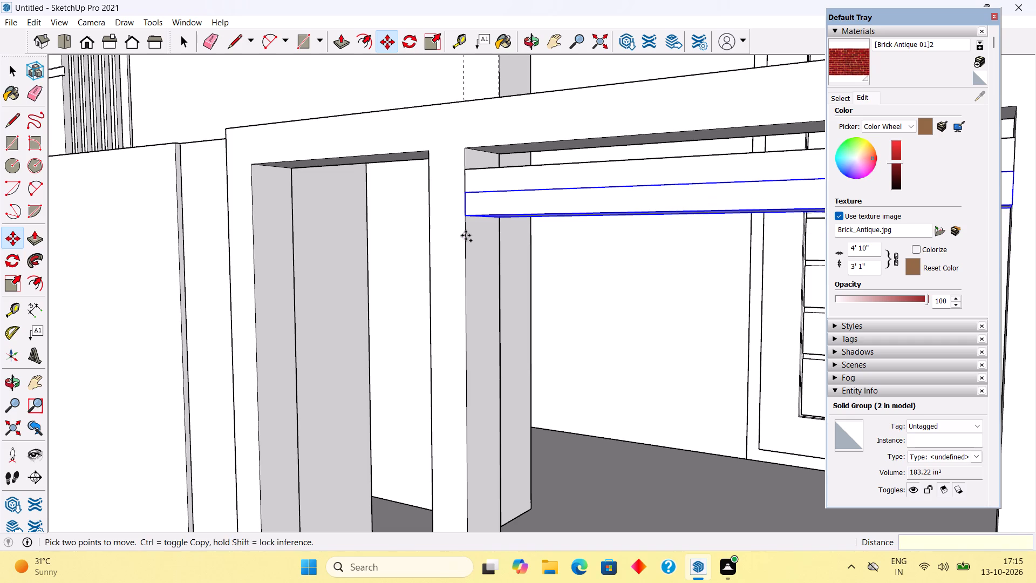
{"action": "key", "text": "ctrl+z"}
Copy the horizontal bar 2" down along the left leaf's divider and repeat it as a x20 array.
{"action": "left_click", "coordinate": [465, 194]}
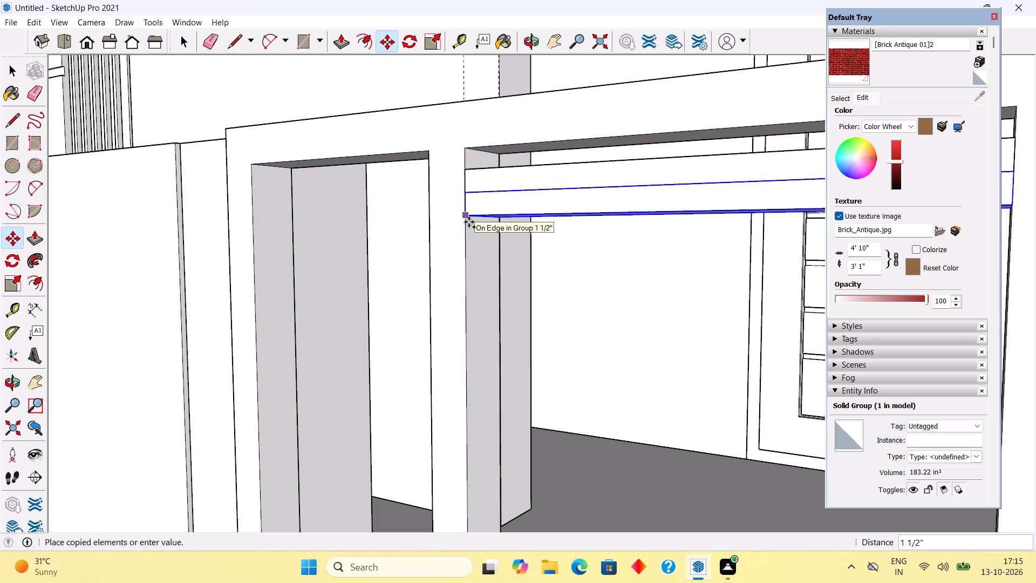
{"action": "type", "text": "2\""}
{"action": "key", "text": "Return"}
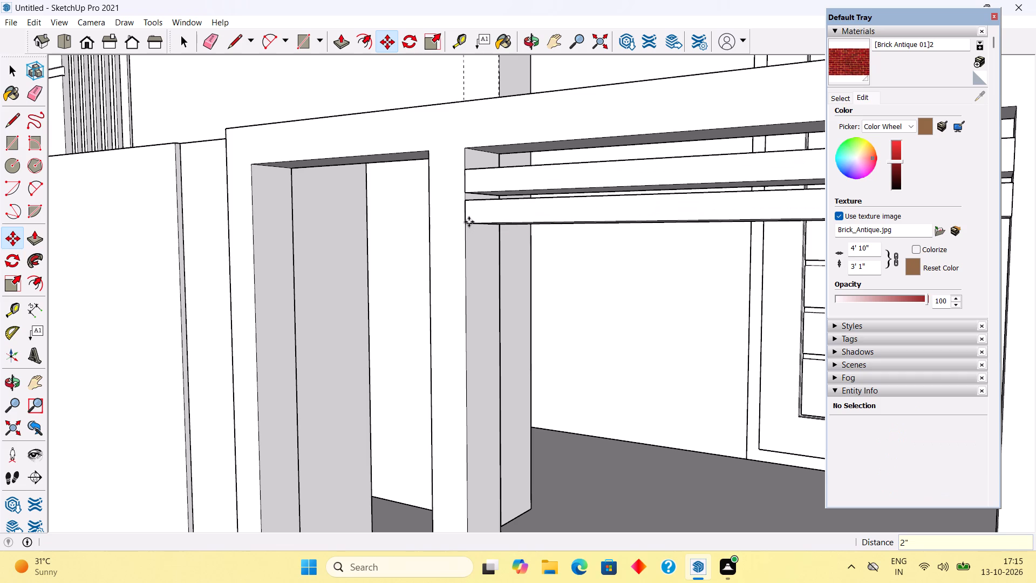
{"action": "type", "text": "x20"}
{"action": "key", "text": "Return"}
Copy the lowest horizontal bar 2" down and repeat it x3 to fill the rest of the left leaf's wide opening.
{"action": "scroll", "coordinate": [455, 114], "scroll_direction": "down", "scroll_amount": 6}
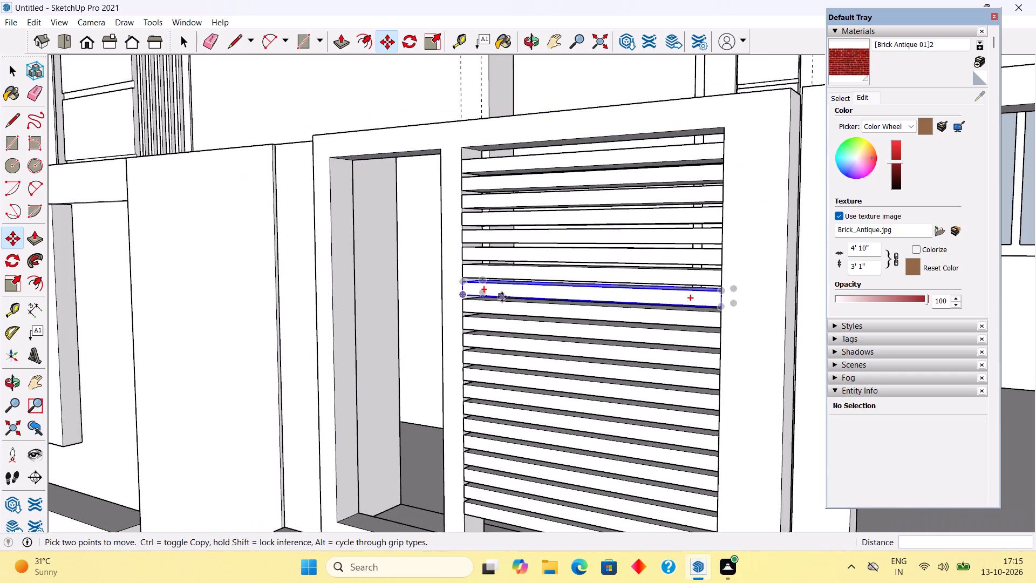
{"action": "scroll", "coordinate": [502, 297], "scroll_direction": "down", "scroll_amount": 6}
{"action": "scroll", "coordinate": [532, 458], "scroll_direction": "up", "scroll_amount": 2}
{"action": "middle_click_drag", "start_coordinate": [629, 448], "coordinate": [720, 449]}
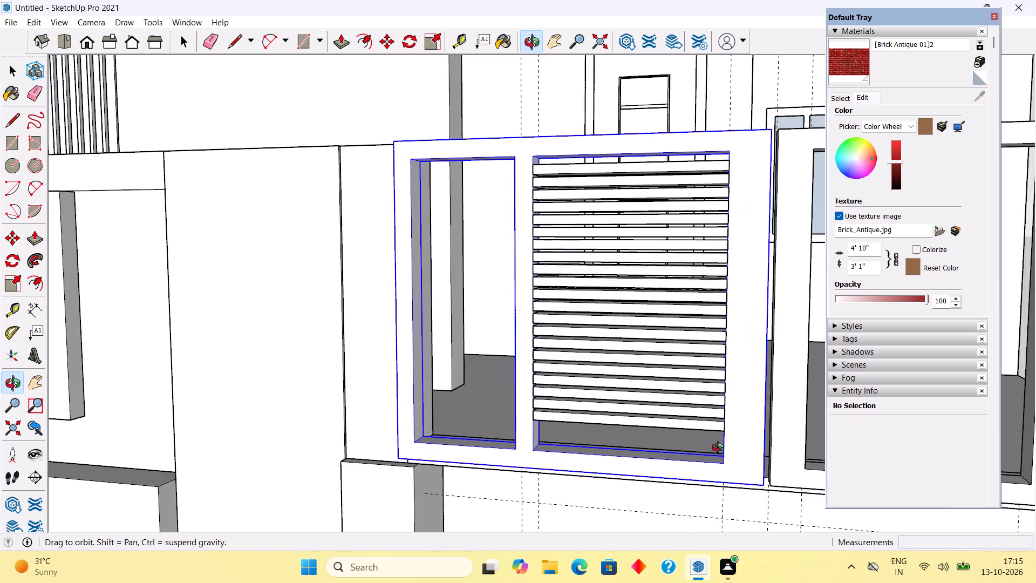
{"action": "middle_click_drag", "start_coordinate": [720, 449], "coordinate": [756, 462]}
{"action": "scroll", "coordinate": [665, 450], "scroll_direction": "up", "scroll_amount": 6}
{"action": "scroll", "coordinate": [482, 449], "scroll_direction": "up", "scroll_amount": 3}
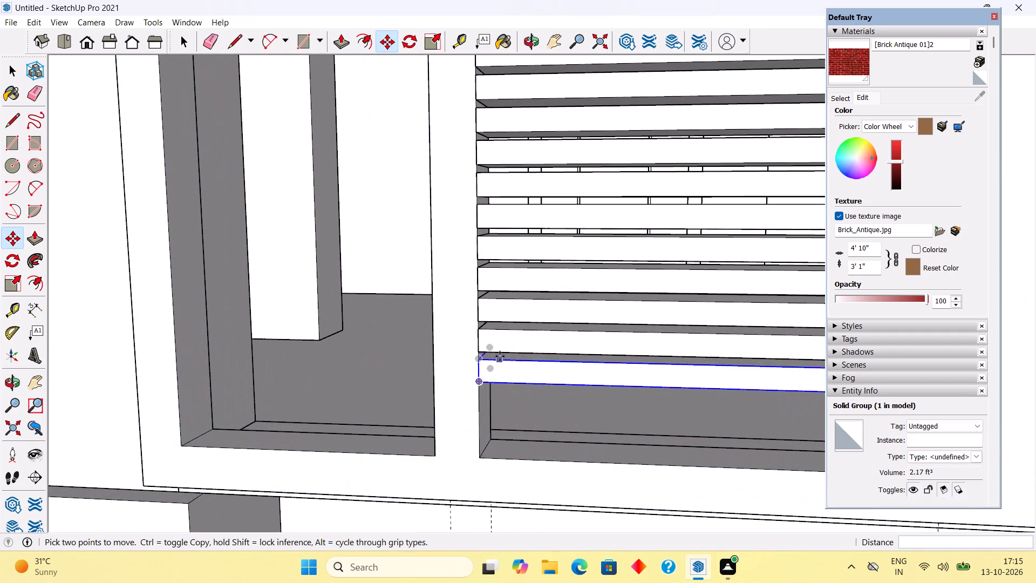
{"action": "key", "text": "space"}
{"action": "left_click", "coordinate": [486, 378]}
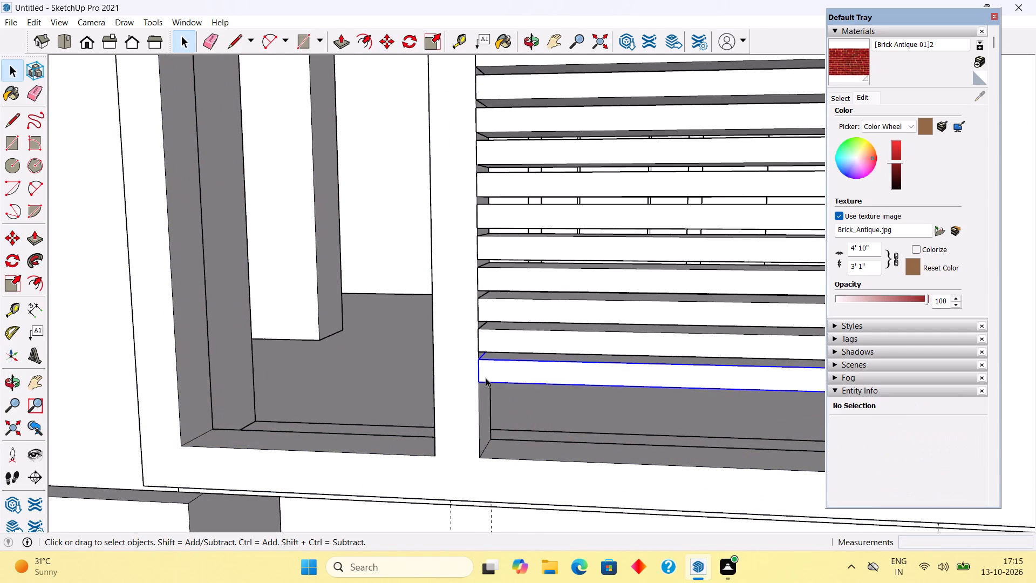
{"action": "key", "text": "m"}
{"action": "left_click", "coordinate": [481, 382]}
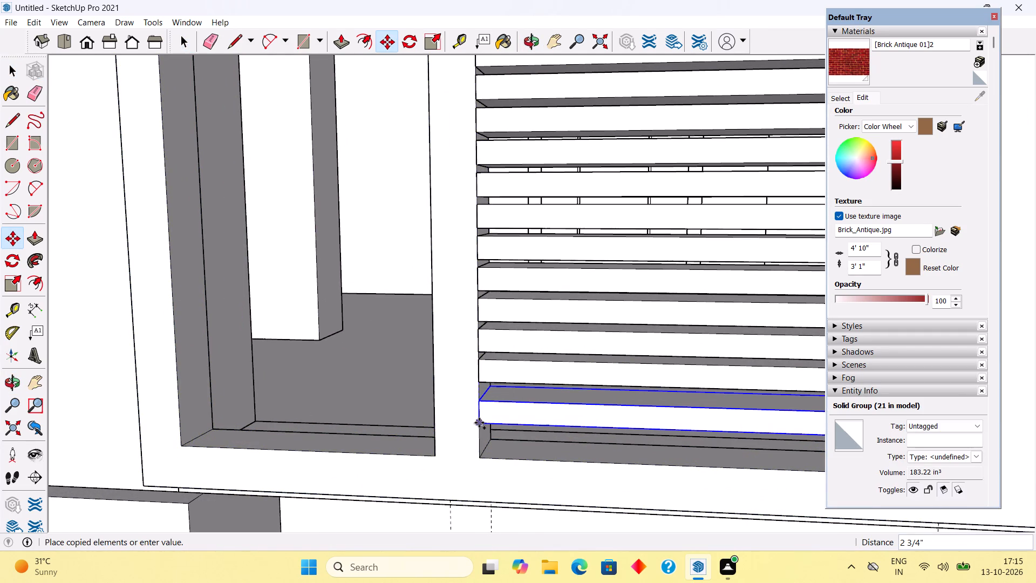
{"action": "type", "text": "2\""}
{"action": "key", "text": "Return"}
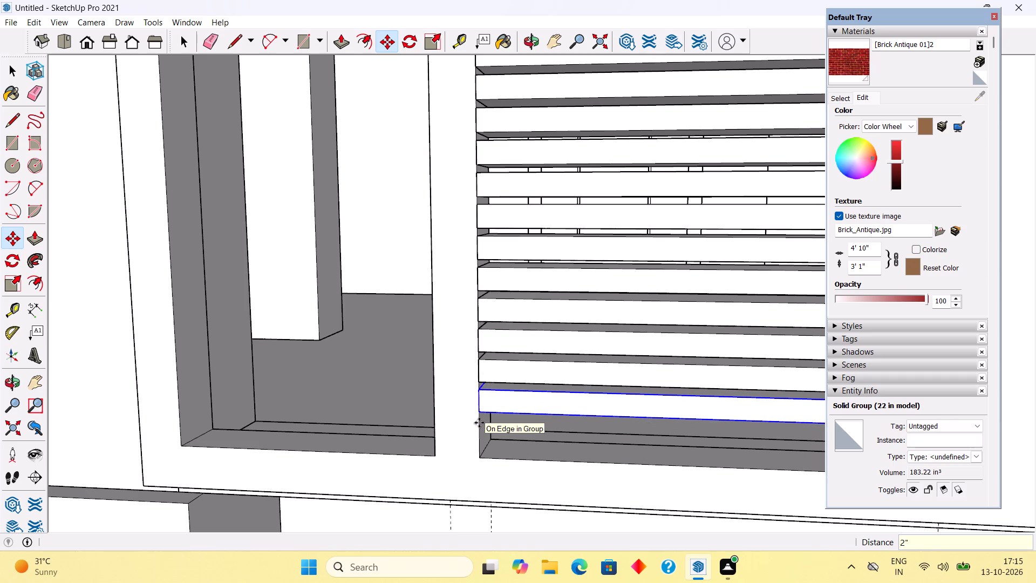
{"action": "type", "text": "x3"}
{"action": "key", "text": "Return"}
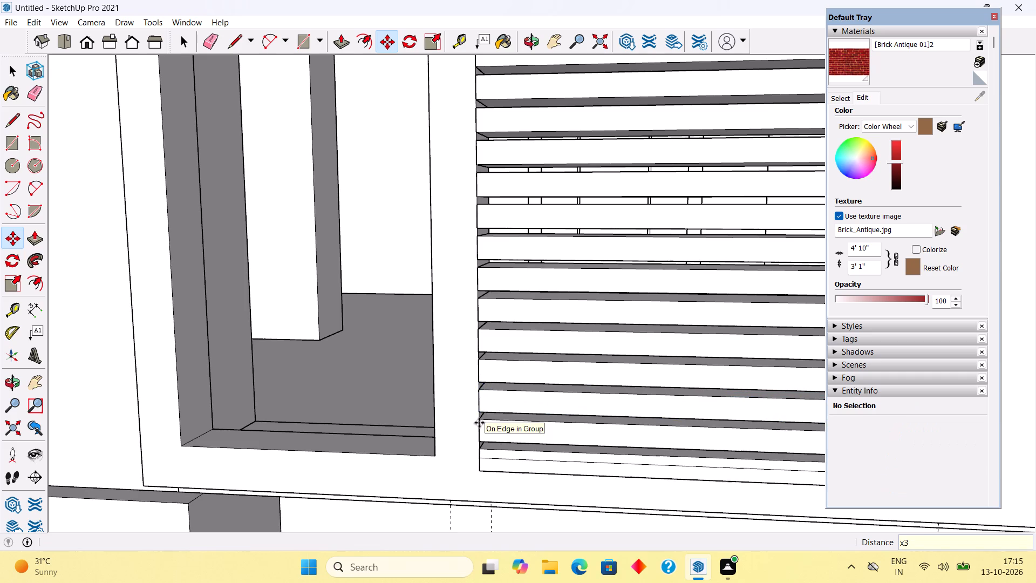
Delete the lowest bar copy overlapping the left leaf's bottom rail.
{"action": "key", "text": "space"}
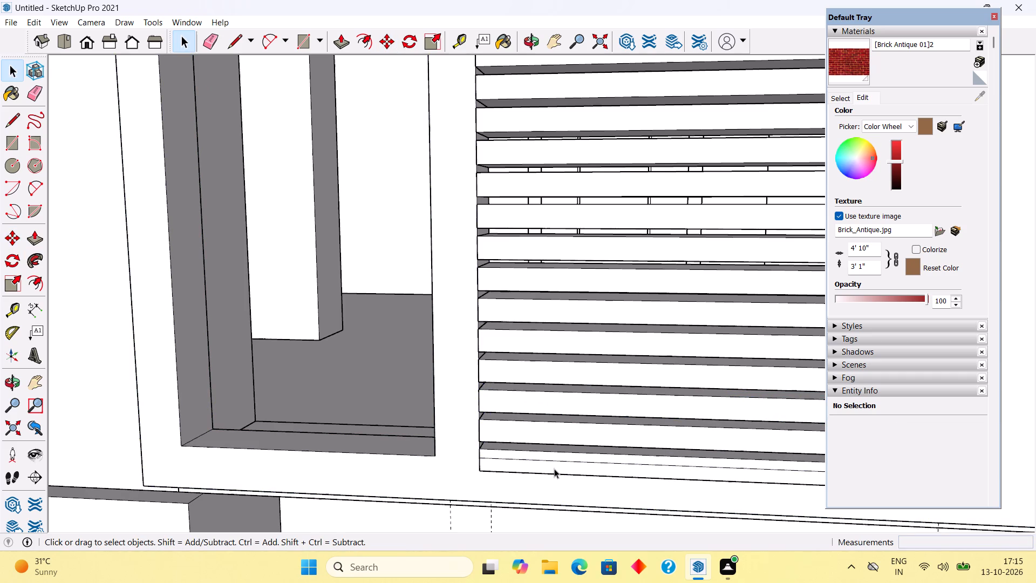
{"action": "left_click", "coordinate": [554, 469]}
{"action": "key", "text": "Delete"}
Select all the horizontal bars in the left leaf's wide opening and make them one group.
{"action": "scroll", "coordinate": [527, 467], "scroll_direction": "down", "scroll_amount": 4}
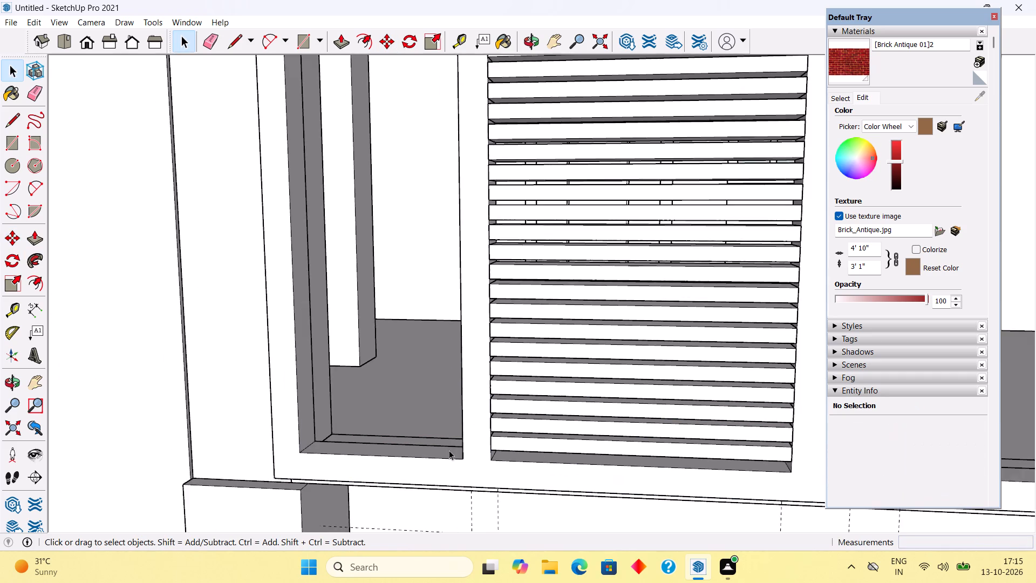
{"action": "scroll", "coordinate": [449, 450], "scroll_direction": "down", "scroll_amount": 11}
{"action": "middle_click_drag", "start_coordinate": [492, 370], "coordinate": [598, 352]}
{"action": "scroll", "coordinate": [585, 307], "scroll_direction": "up", "scroll_amount": 5}
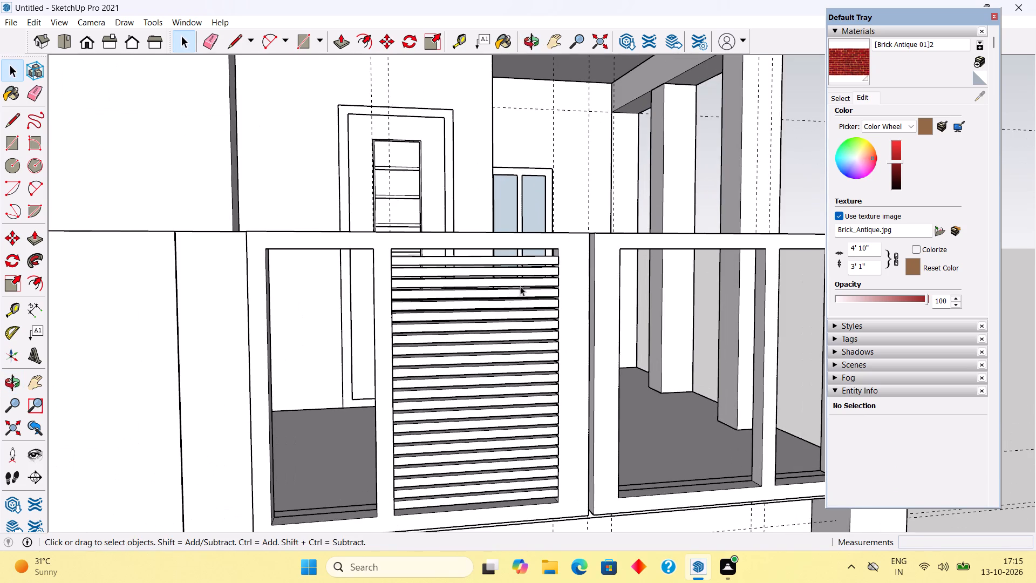
{"action": "left_click", "coordinate": [533, 261]}
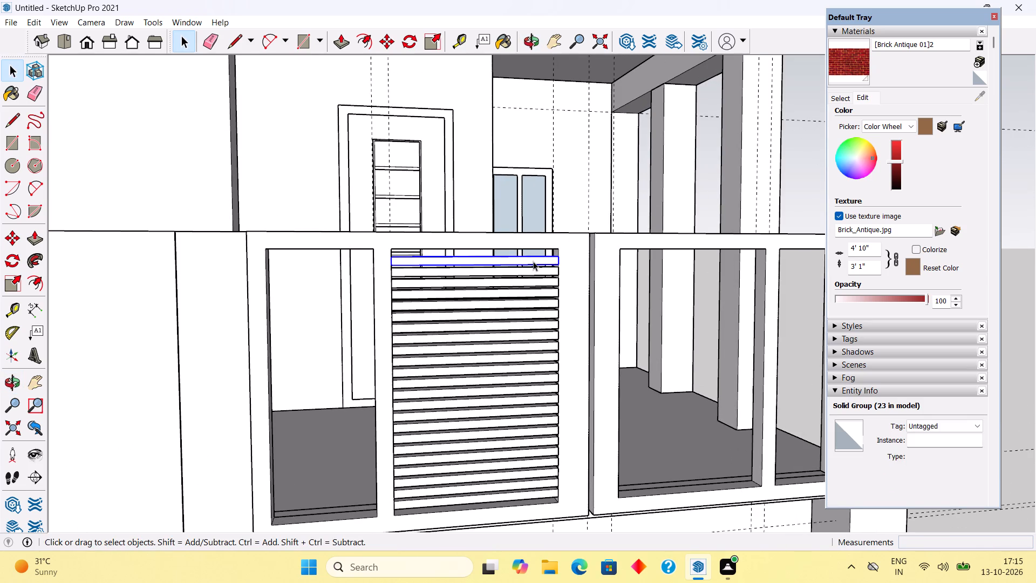
{"action": "left_click", "coordinate": [534, 270], "text": "shift"}
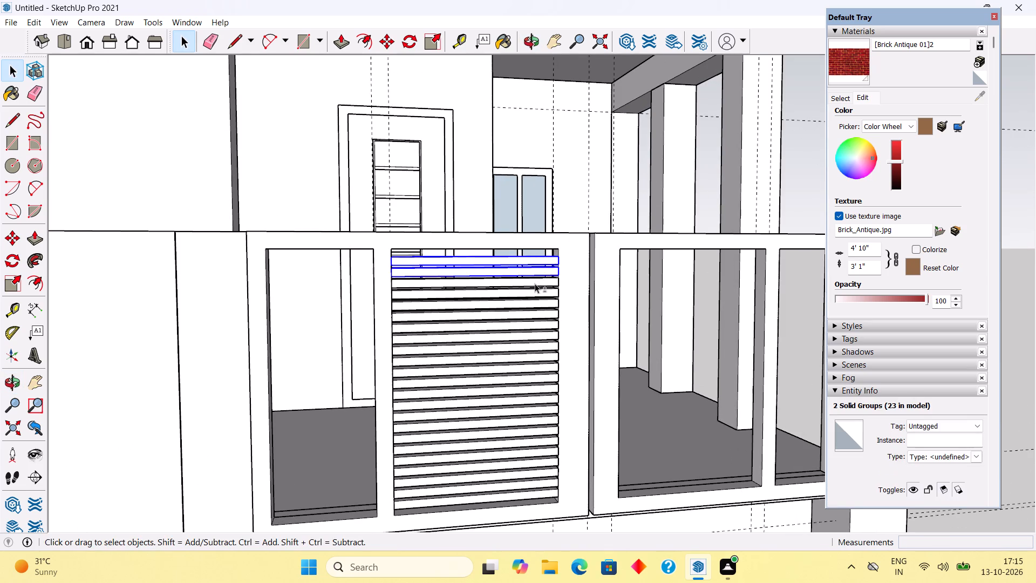
{"action": "left_click", "coordinate": [535, 283], "text": "shift"}
{"action": "left_click", "coordinate": [540, 295], "text": "shift"}
{"action": "left_click", "coordinate": [542, 304], "text": "shift"}
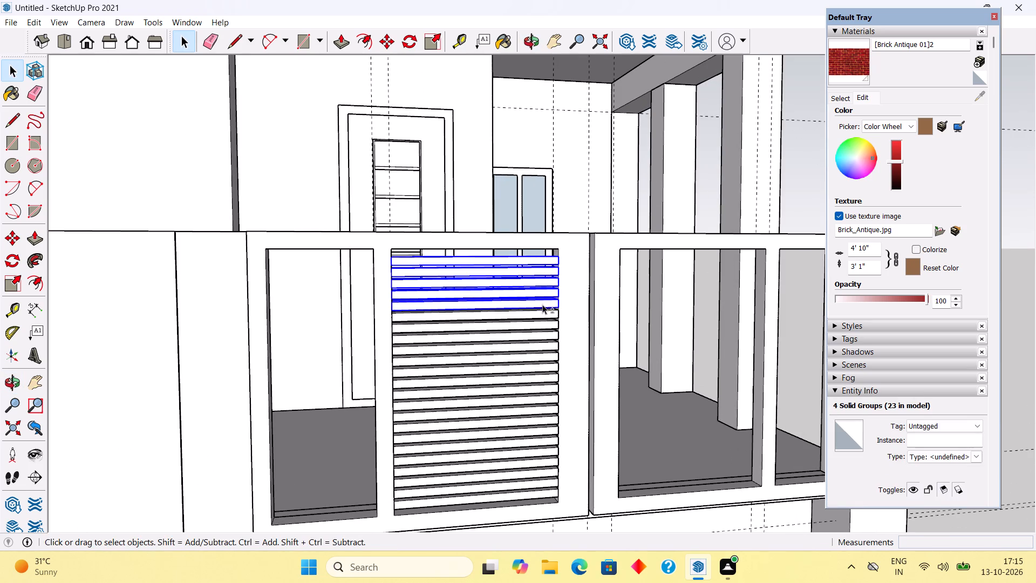
{"action": "left_click", "coordinate": [543, 311], "text": "shift"}
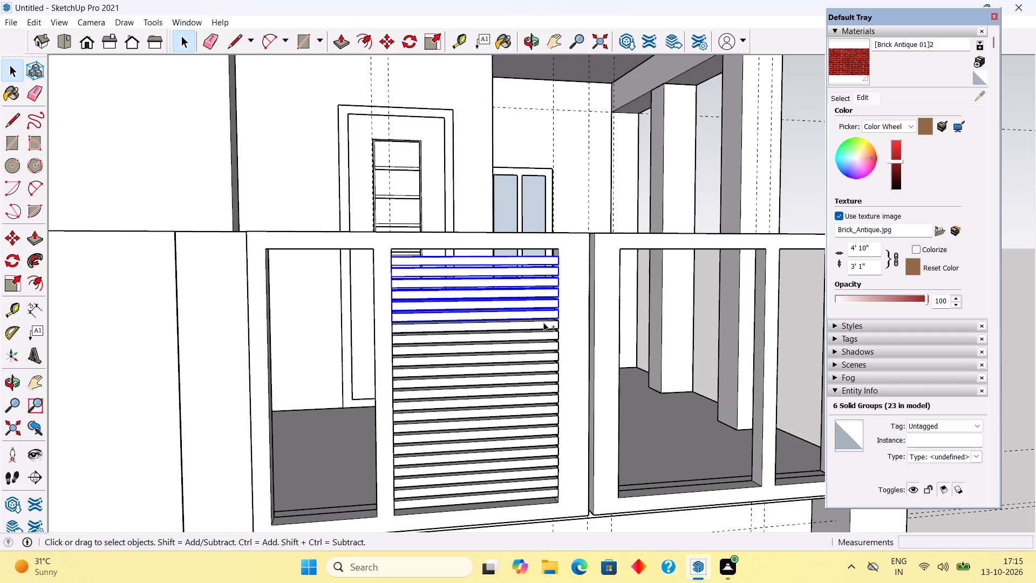
{"action": "left_click", "coordinate": [543, 322], "text": "shift"}
{"action": "left_click", "coordinate": [547, 338], "text": "shift"}
{"action": "left_click", "coordinate": [548, 345], "text": "shift"}
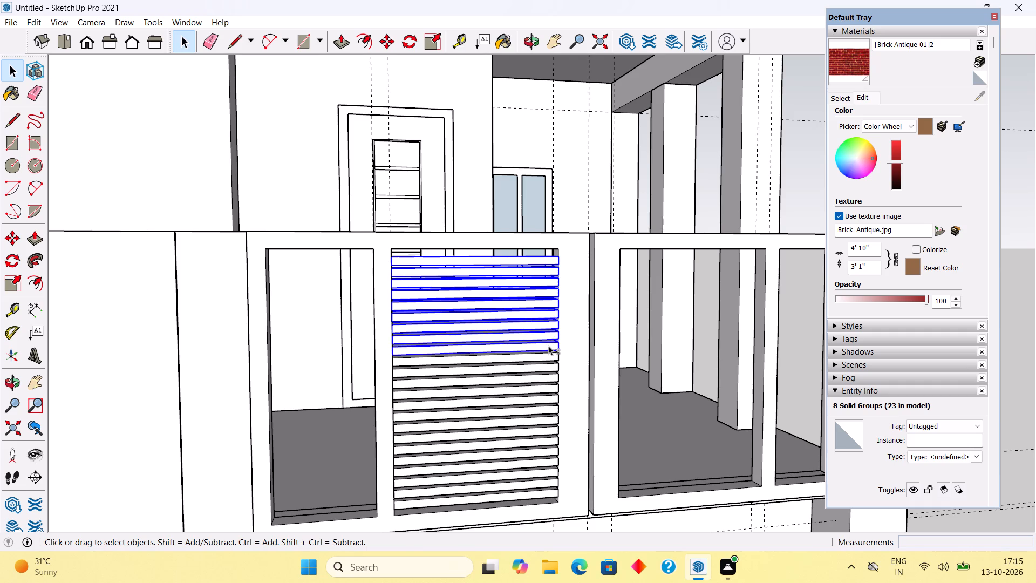
{"action": "left_click", "coordinate": [544, 360], "text": "shift"}
{"action": "left_click", "coordinate": [544, 365], "text": "shift"}
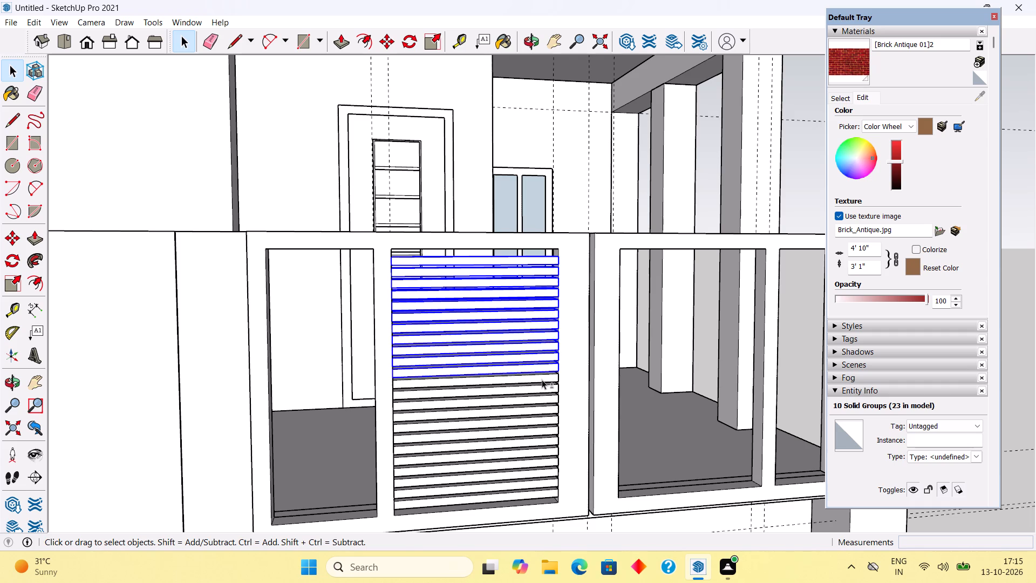
{"action": "left_click", "coordinate": [542, 379], "text": "shift"}
{"action": "left_click", "coordinate": [545, 388], "text": "shift"}
{"action": "left_click", "coordinate": [547, 401], "text": "shift"}
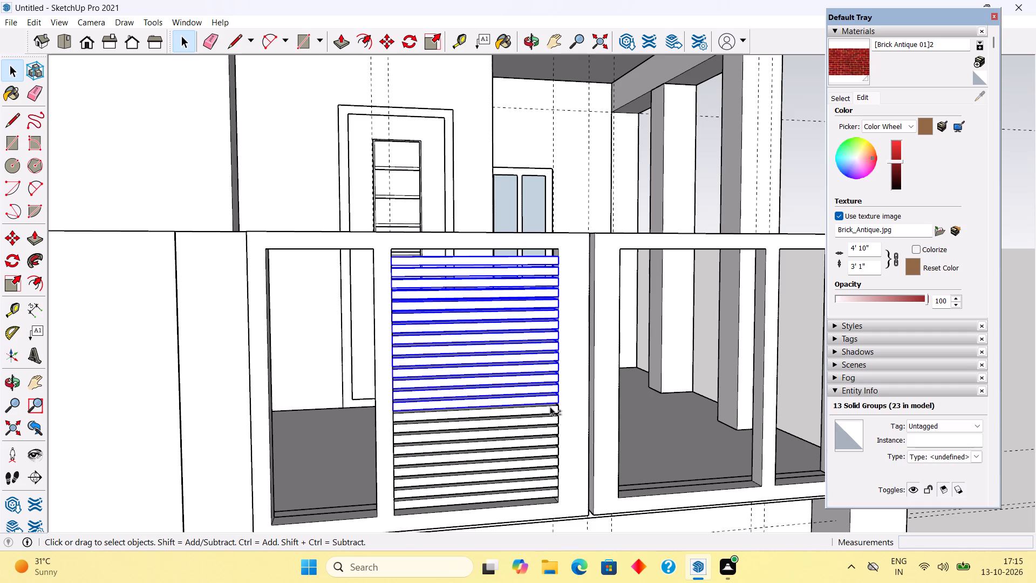
{"action": "left_click", "coordinate": [550, 410], "text": "shift"}
{"action": "left_click", "coordinate": [548, 421], "text": "shift"}
{"action": "left_click", "coordinate": [546, 428], "text": "shift"}
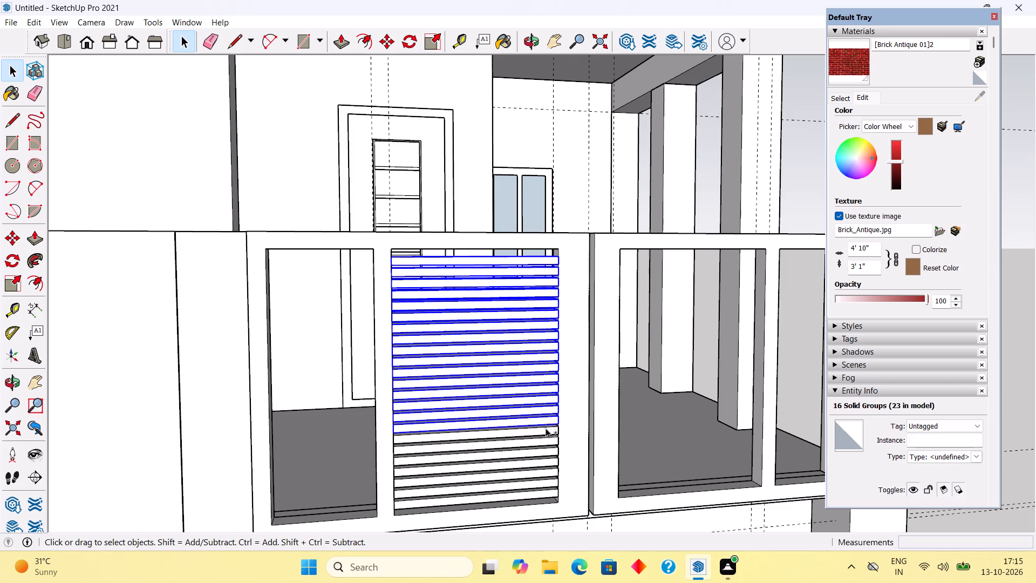
{"action": "left_click", "coordinate": [546, 444], "text": "shift"}
{"action": "left_click", "coordinate": [548, 451], "text": "shift"}
{"action": "left_click", "coordinate": [549, 462], "text": "shift"}
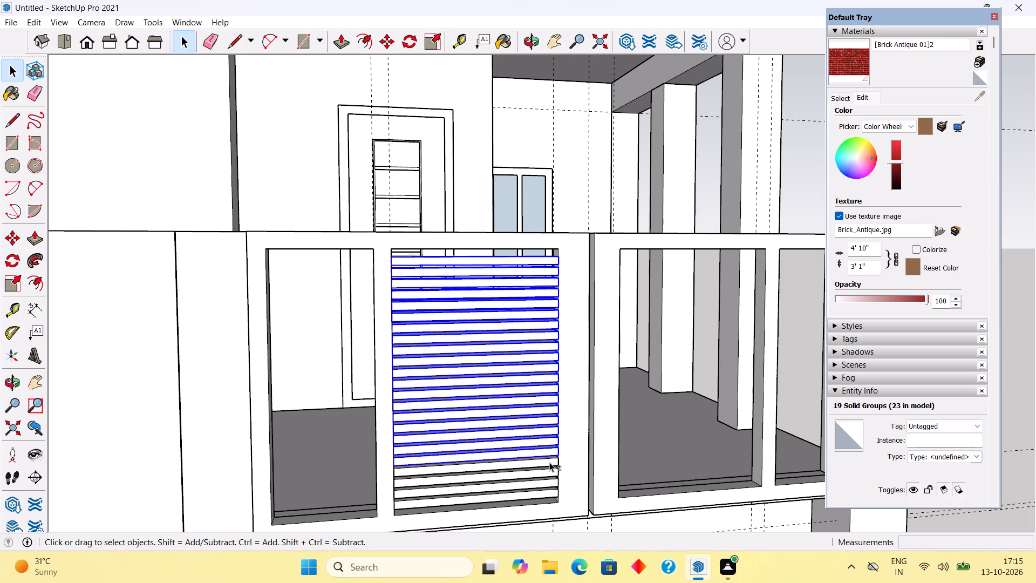
{"action": "left_click", "coordinate": [549, 474], "text": "shift"}
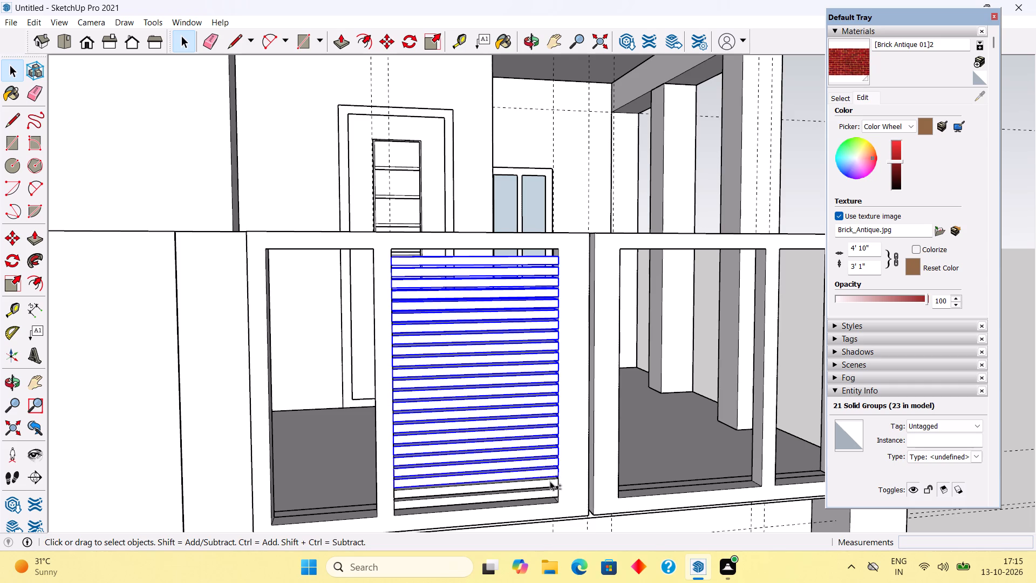
{"action": "left_click", "coordinate": [550, 481], "text": "shift"}
{"action": "left_click", "coordinate": [551, 493], "text": "shift"}
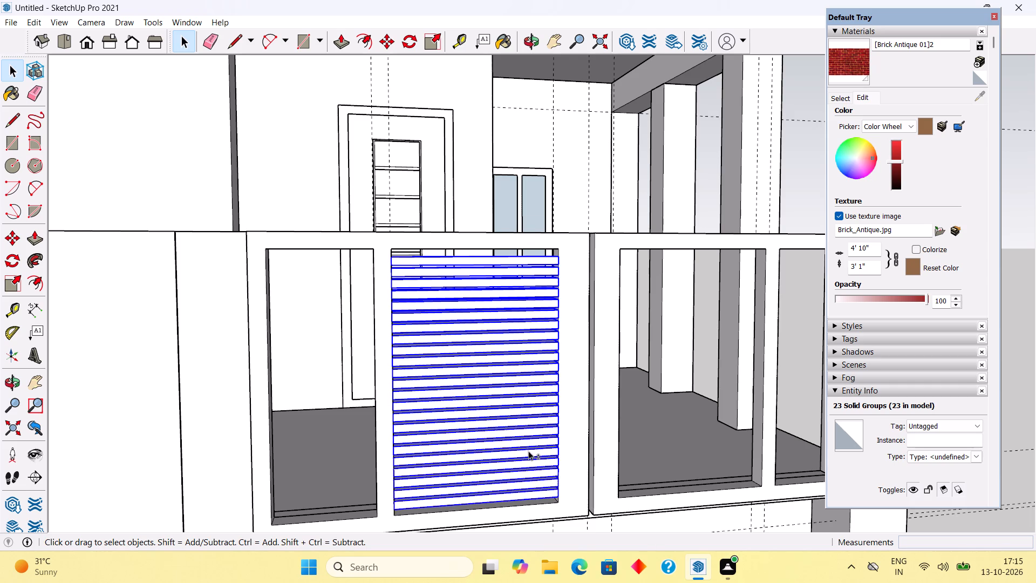
{"action": "right_click", "coordinate": [528, 451], "text": "shift"}
{"action": "left_click", "coordinate": [562, 347]}
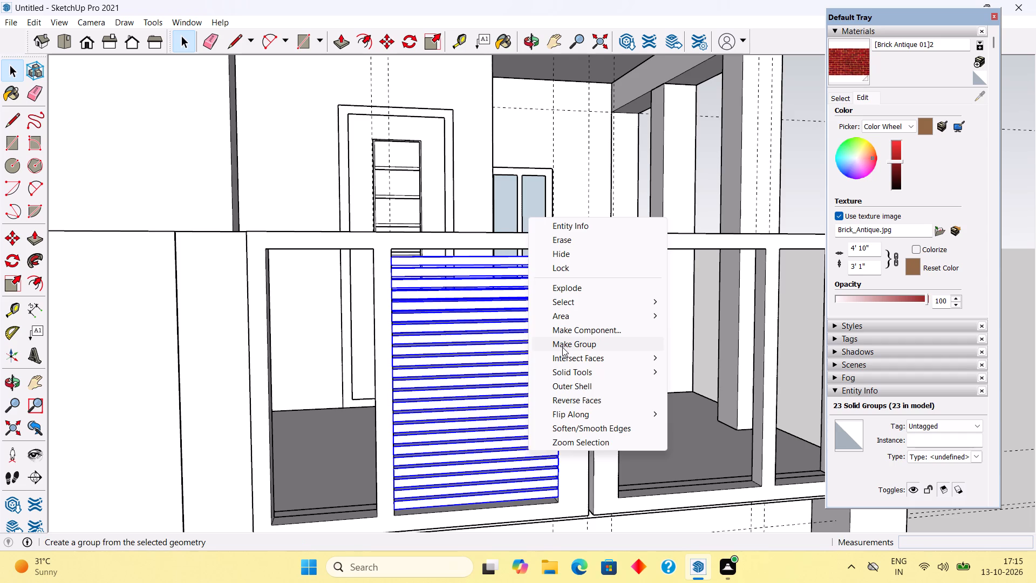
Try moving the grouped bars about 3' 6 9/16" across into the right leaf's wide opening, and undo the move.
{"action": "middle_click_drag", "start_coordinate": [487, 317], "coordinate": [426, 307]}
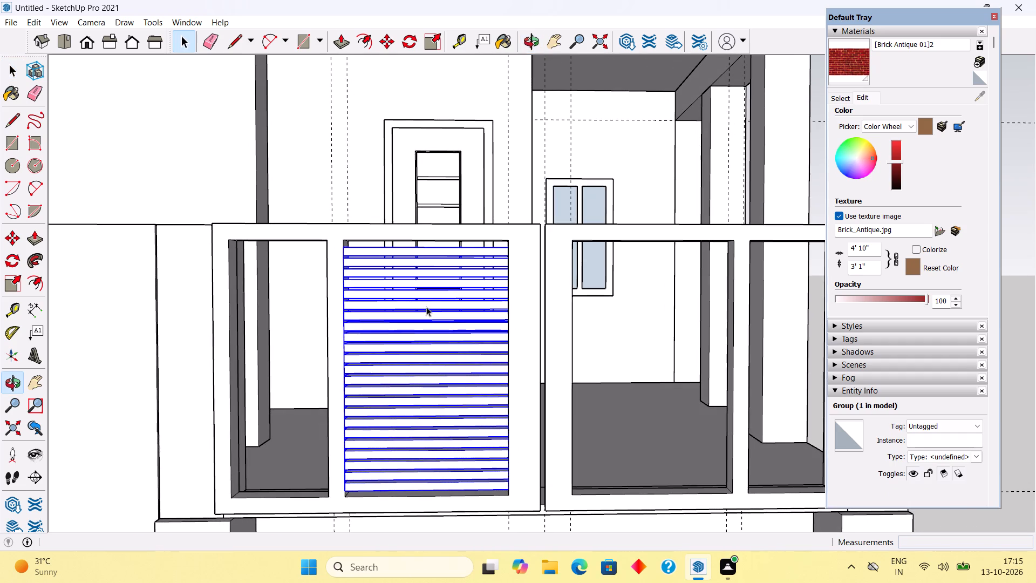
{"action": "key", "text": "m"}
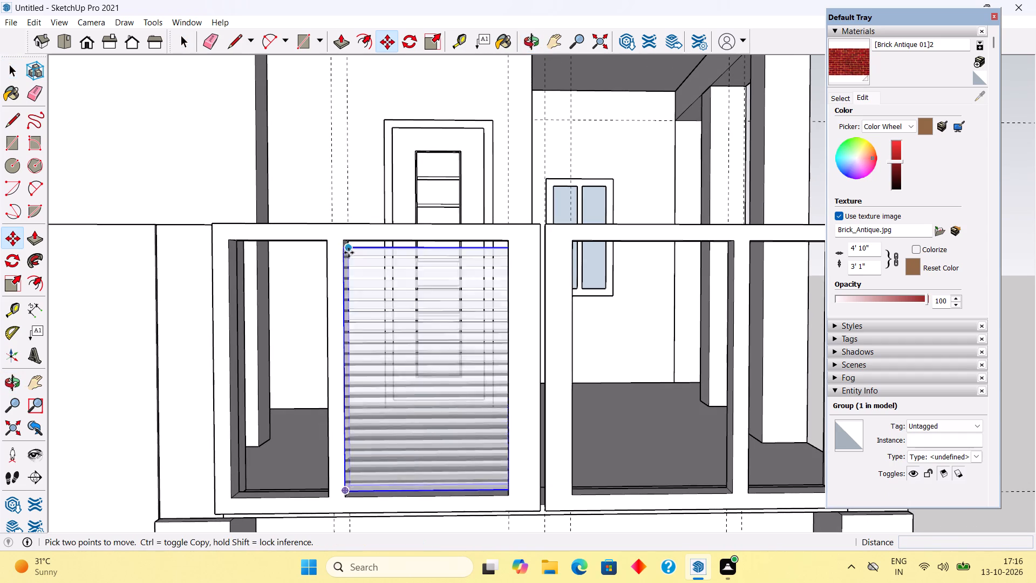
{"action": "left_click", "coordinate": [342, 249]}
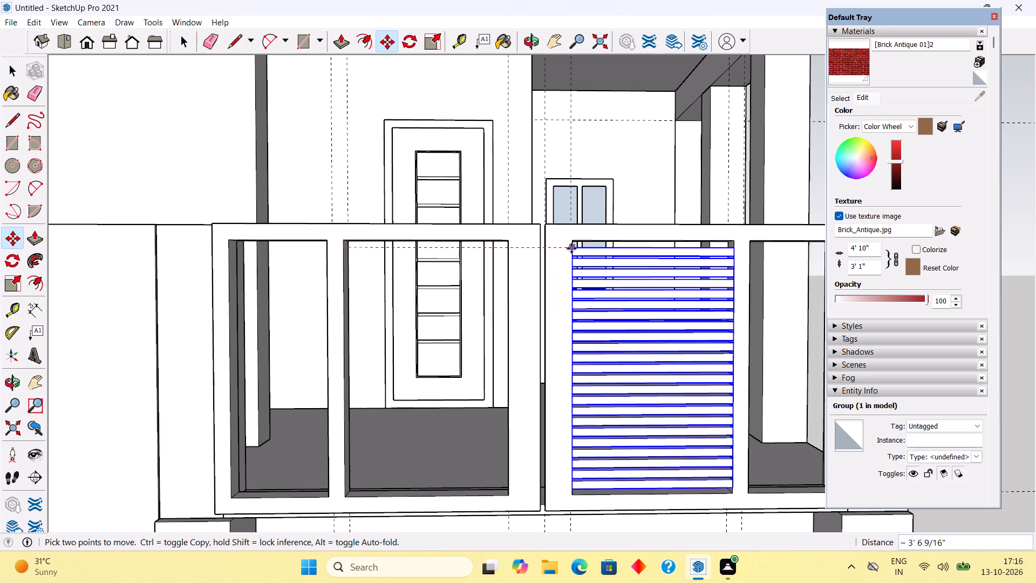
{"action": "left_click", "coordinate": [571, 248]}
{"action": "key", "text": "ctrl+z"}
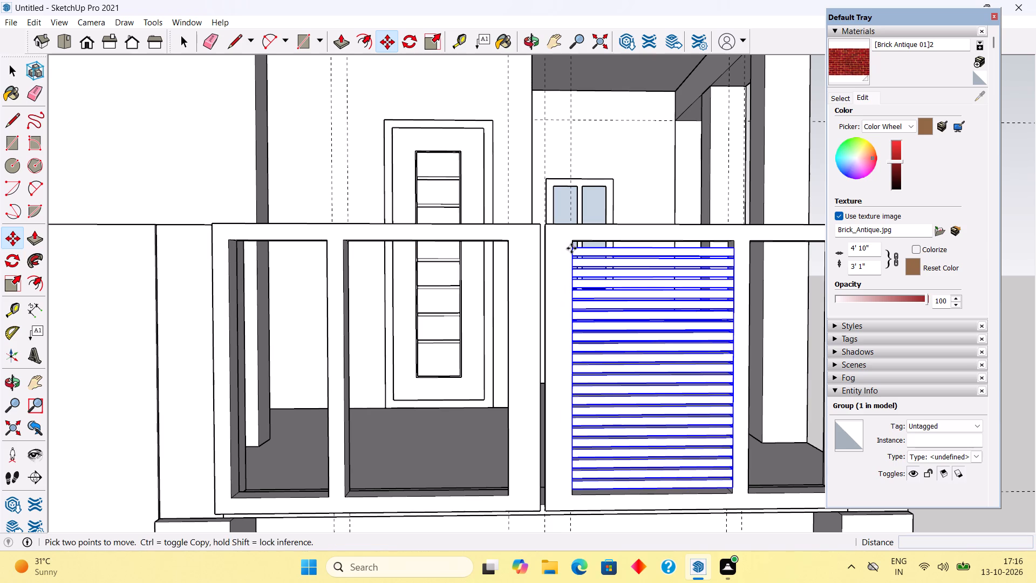
Copy the grouped horizontal bars about 3' 6 9/16" across into the right leaf's wide opening.
{"action": "left_click", "coordinate": [343, 249]}
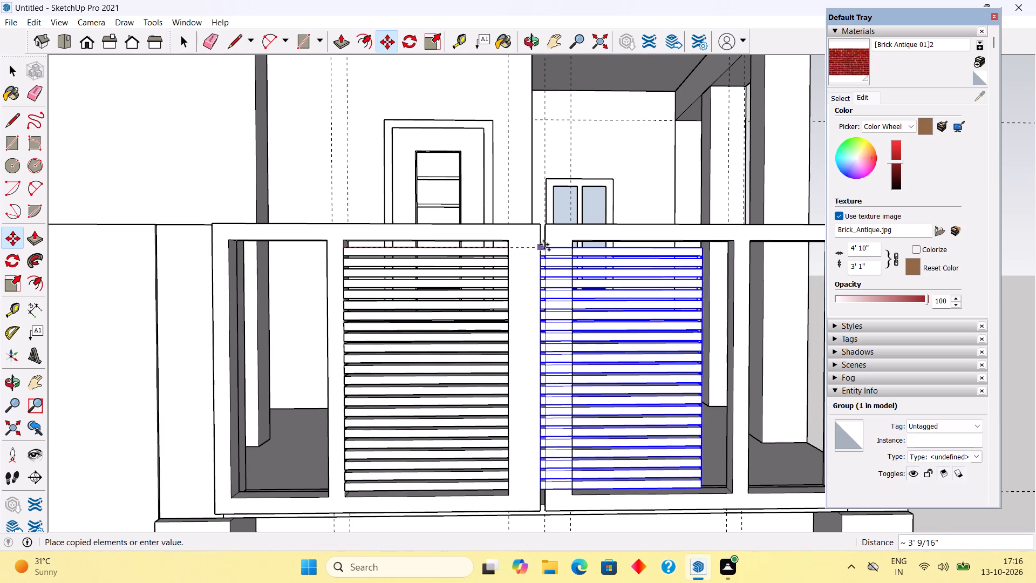
{"action": "left_click", "coordinate": [571, 247]}
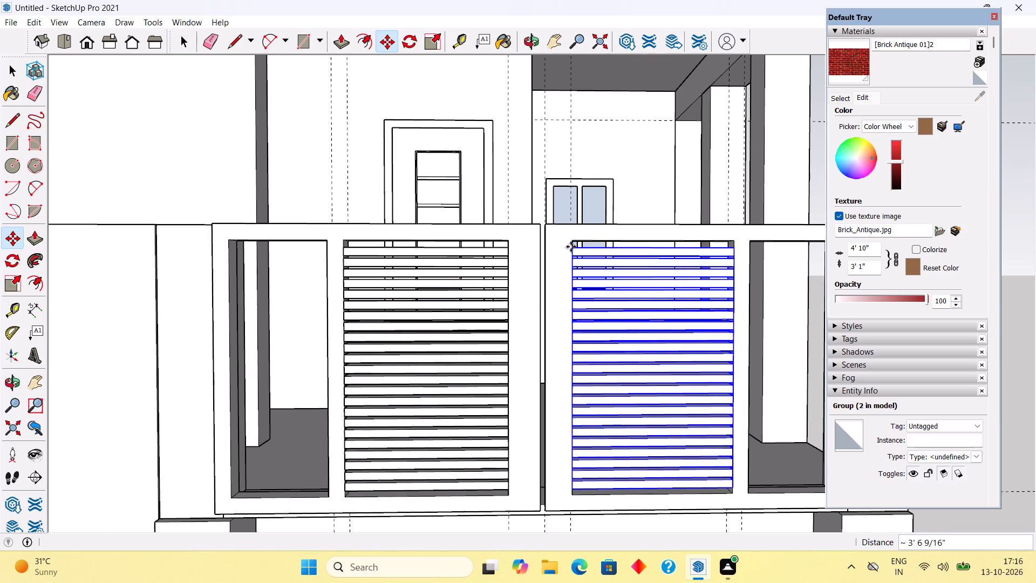
{"action": "key", "text": "space"}
{"action": "scroll", "coordinate": [571, 247], "scroll_direction": "down", "scroll_amount": 10}
{"action": "left_click", "coordinate": [764, 238]}
Draw 1' 6" by 4' rectangles filling the narrow outer openings of both gate leaves.
{"action": "middle_click_drag", "start_coordinate": [665, 244], "coordinate": [662, 258]}
{"action": "scroll", "coordinate": [660, 262], "scroll_direction": "down", "scroll_amount": 1}
{"action": "middle_click_drag", "start_coordinate": [662, 258], "coordinate": [658, 283]}
{"action": "scroll", "coordinate": [659, 279], "scroll_direction": "up", "scroll_amount": 6}
{"action": "middle_click_drag", "start_coordinate": [659, 277], "coordinate": [659, 288]}
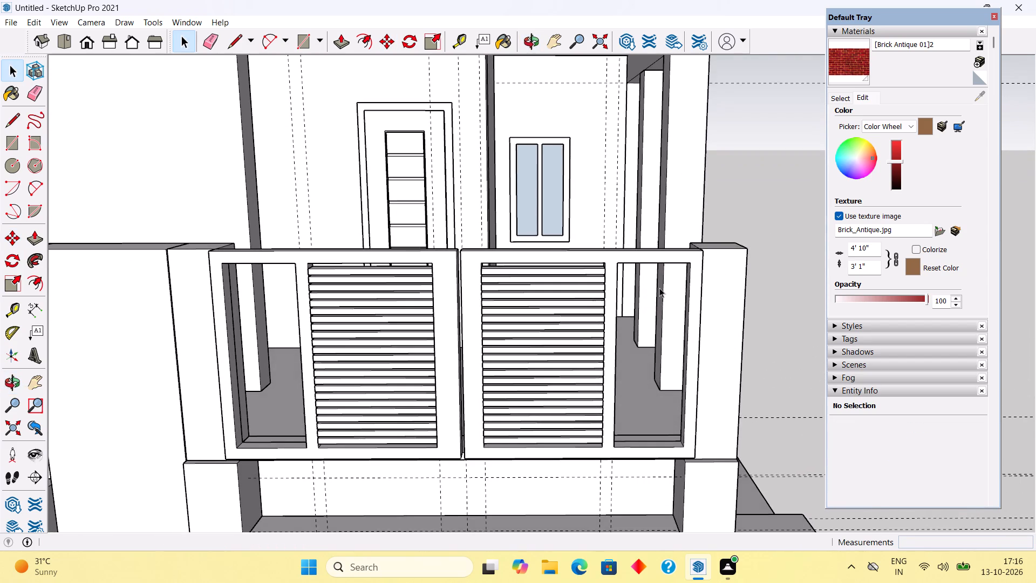
{"action": "key", "text": "r"}
{"action": "left_click", "coordinate": [616, 265]}
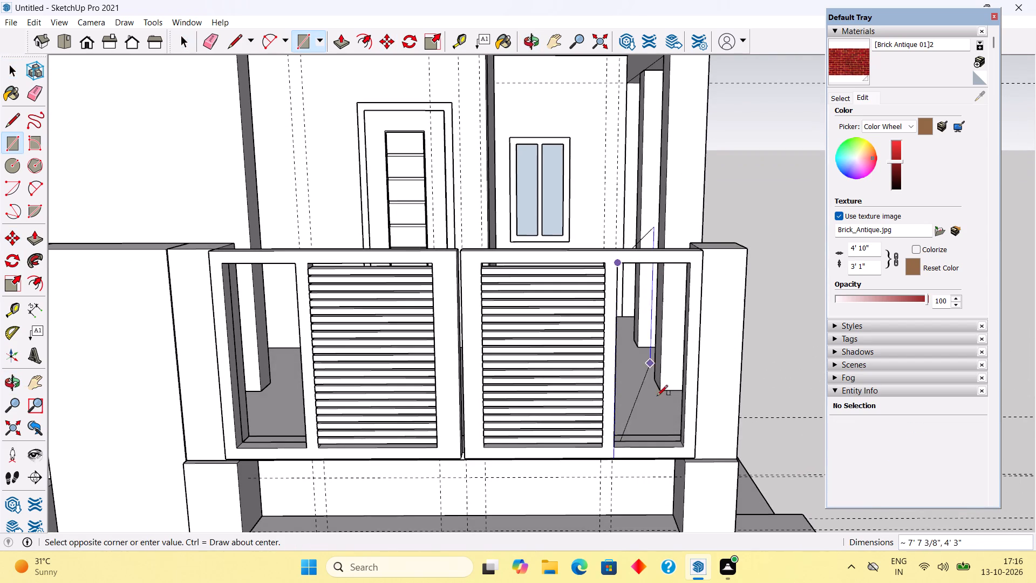
{"action": "left_click", "coordinate": [684, 440]}
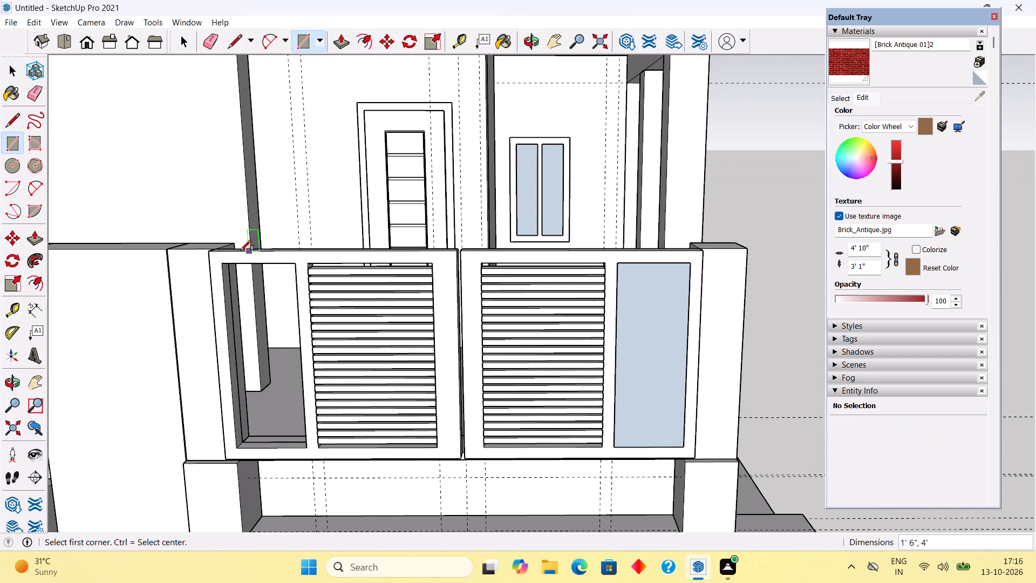
{"action": "left_click", "coordinate": [227, 262]}
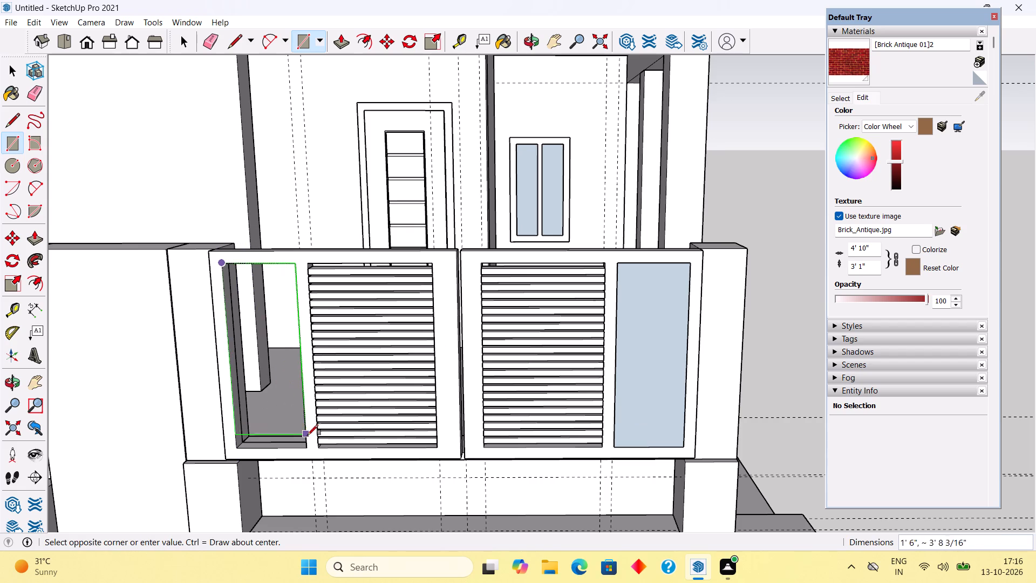
{"action": "left_click", "coordinate": [310, 445]}
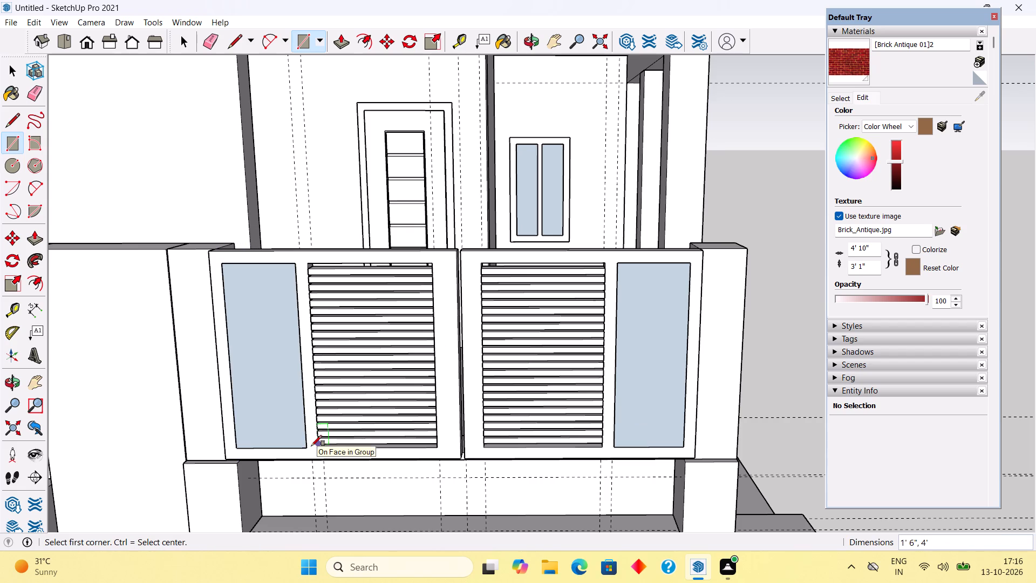
{"action": "key", "text": "space"}
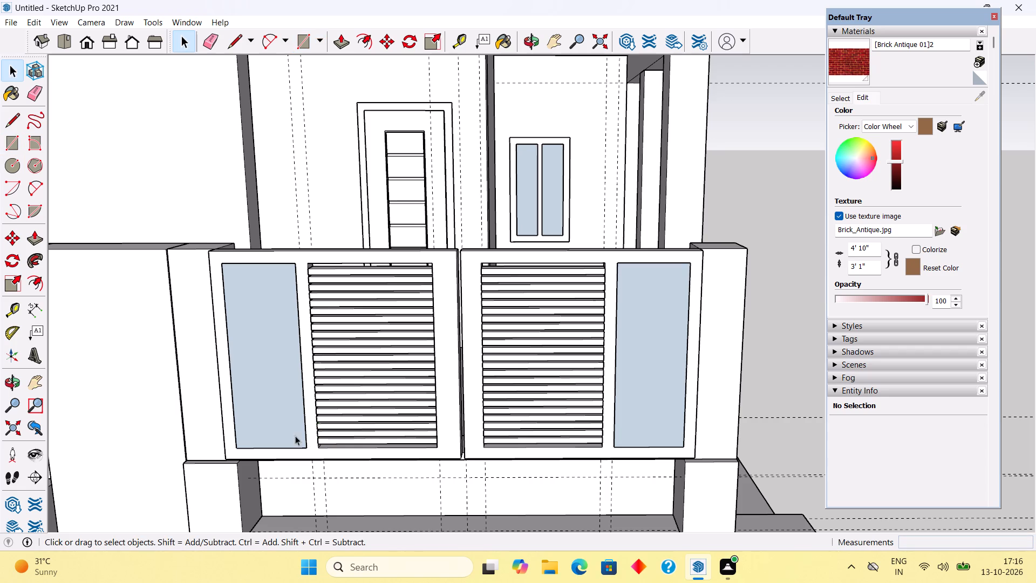
Push/Pull both narrow panel faces out 1" to give them thickness.
{"action": "triple_click", "coordinate": [287, 430]}
{"action": "key", "text": "p"}
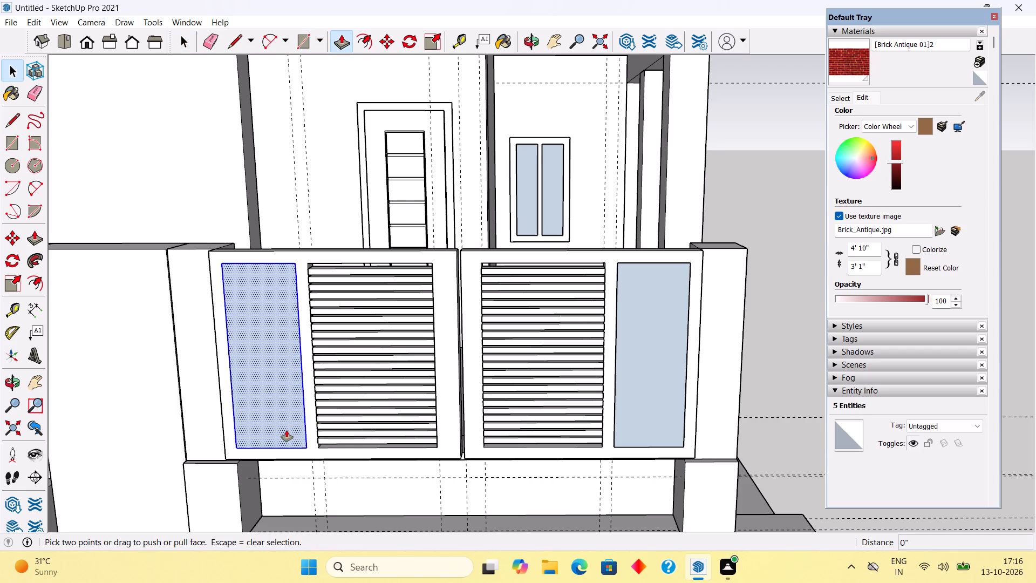
{"action": "left_click", "coordinate": [287, 430]}
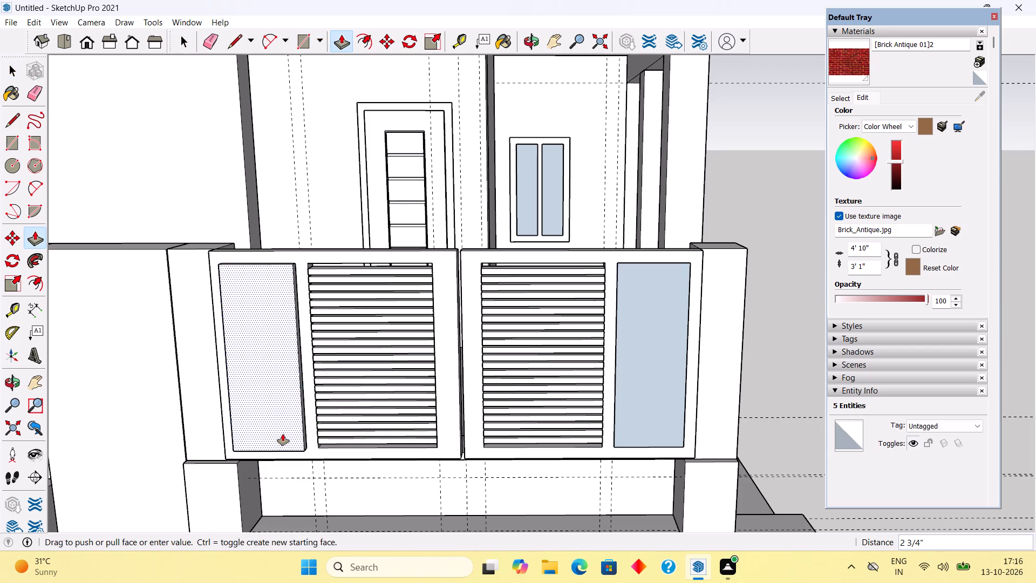
{"action": "type", "text": "1\""}
{"action": "key", "text": "Return"}
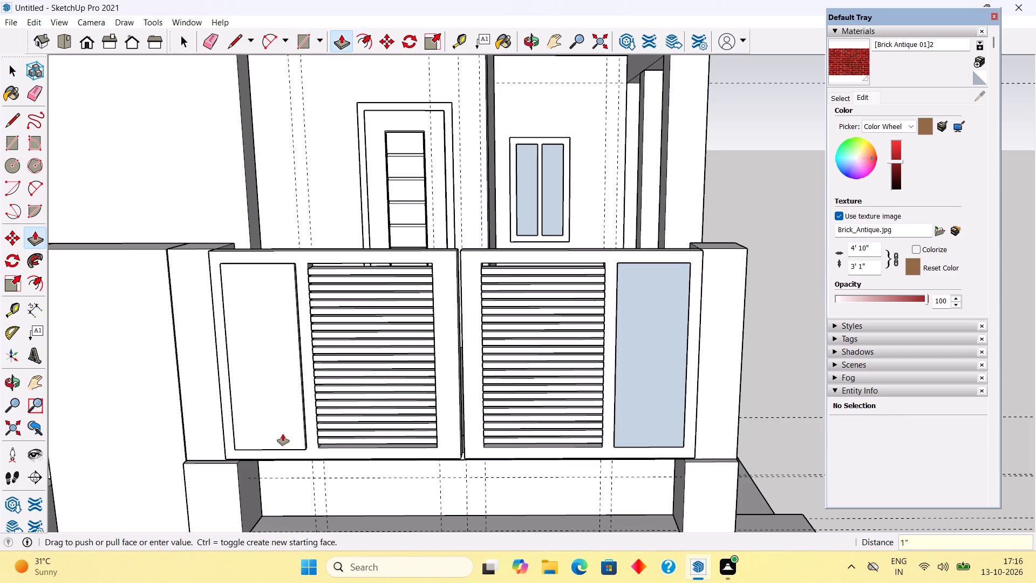
{"action": "left_click", "coordinate": [652, 375]}
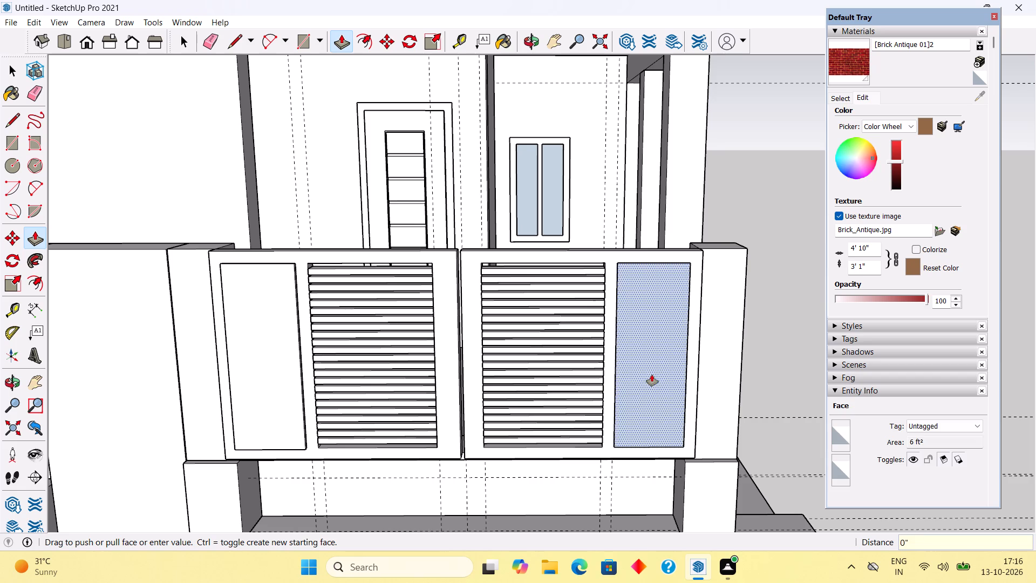
{"action": "type", "text": "1\""}
{"action": "key", "text": "Return"}
{"action": "key", "text": "space"}
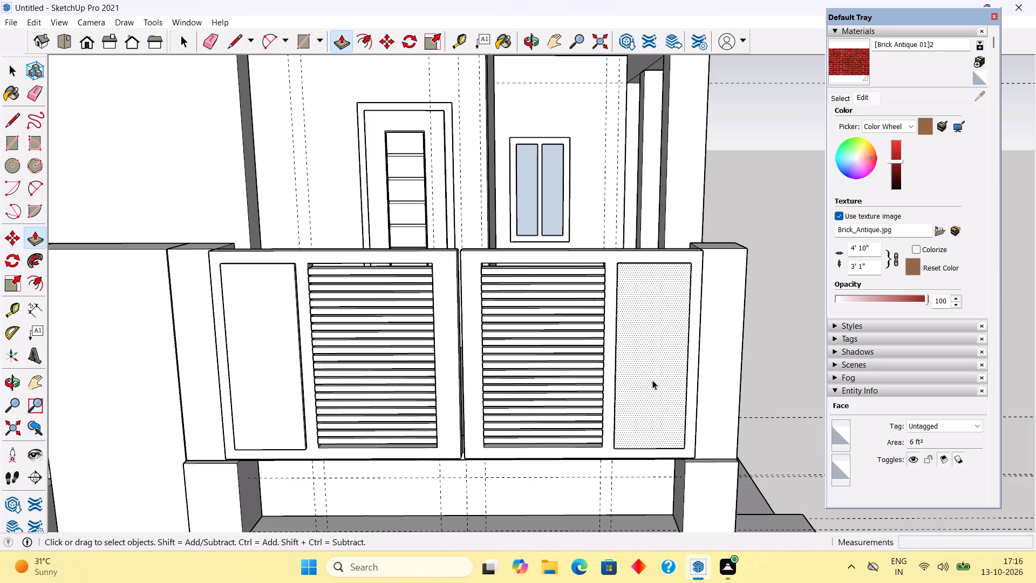
Select the whole narrow panel of the right leaf and make it a group.
{"action": "double_click", "coordinate": [639, 410]}
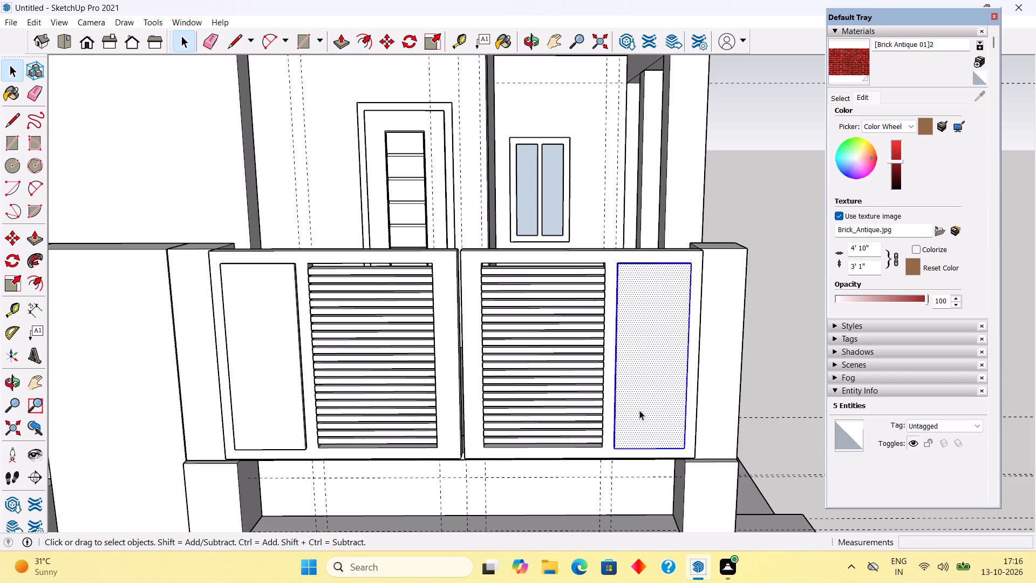
{"action": "middle_click_drag", "start_coordinate": [639, 410], "coordinate": [0, 416]}
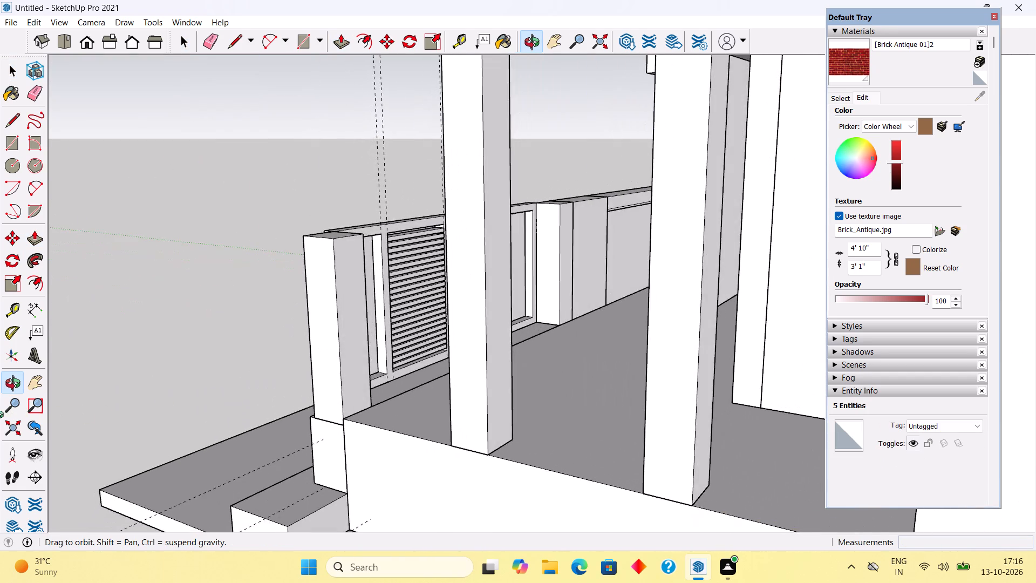
{"action": "middle_click_drag", "start_coordinate": [0, 416], "coordinate": [410, 369]}
{"action": "triple_click", "coordinate": [461, 343]}
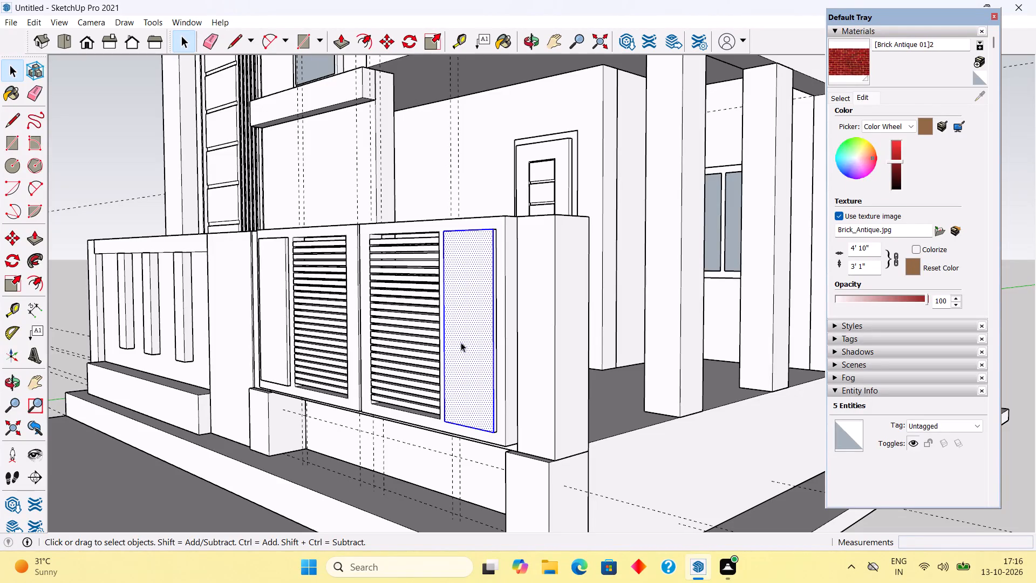
{"action": "left_click", "coordinate": [461, 342]}
{"action": "triple_click", "coordinate": [461, 338]}
{"action": "left_click", "coordinate": [468, 357]}
{"action": "triple_click", "coordinate": [469, 360]}
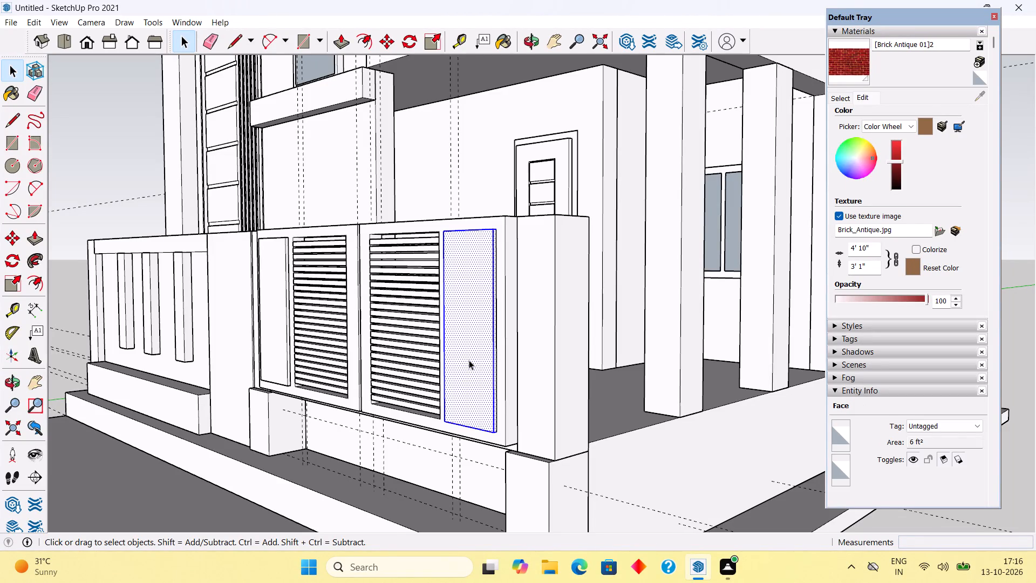
{"action": "left_click", "coordinate": [469, 360]}
{"action": "right_click", "coordinate": [469, 360]}
{"action": "left_click", "coordinate": [507, 263]}
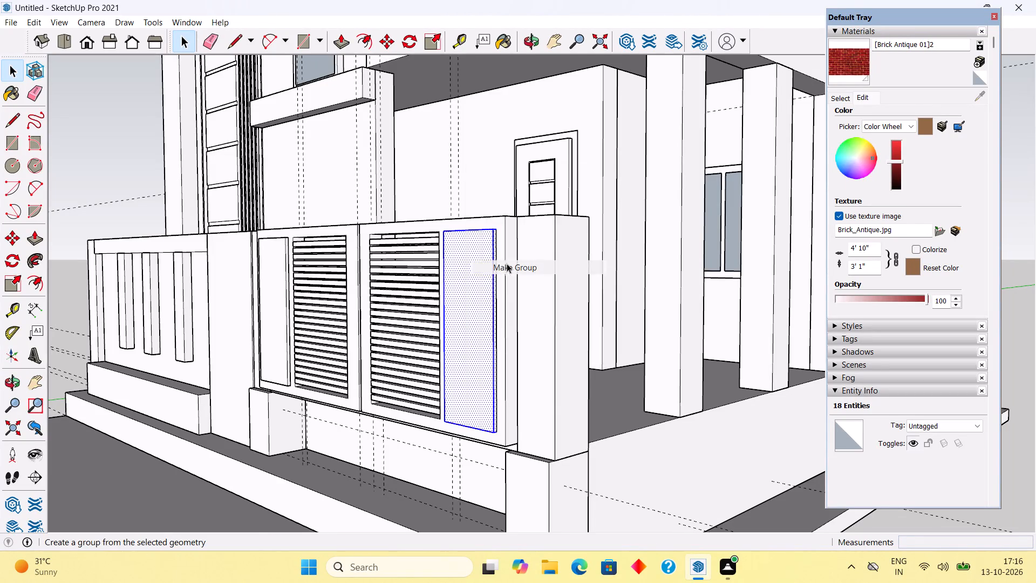
Move the right leaf's panel group back into its opening so it sits recessed behind the frame's front face.
{"action": "scroll", "coordinate": [503, 439], "scroll_direction": "up", "scroll_amount": 12}
{"action": "middle_click_drag", "start_coordinate": [480, 438], "coordinate": [621, 527]}
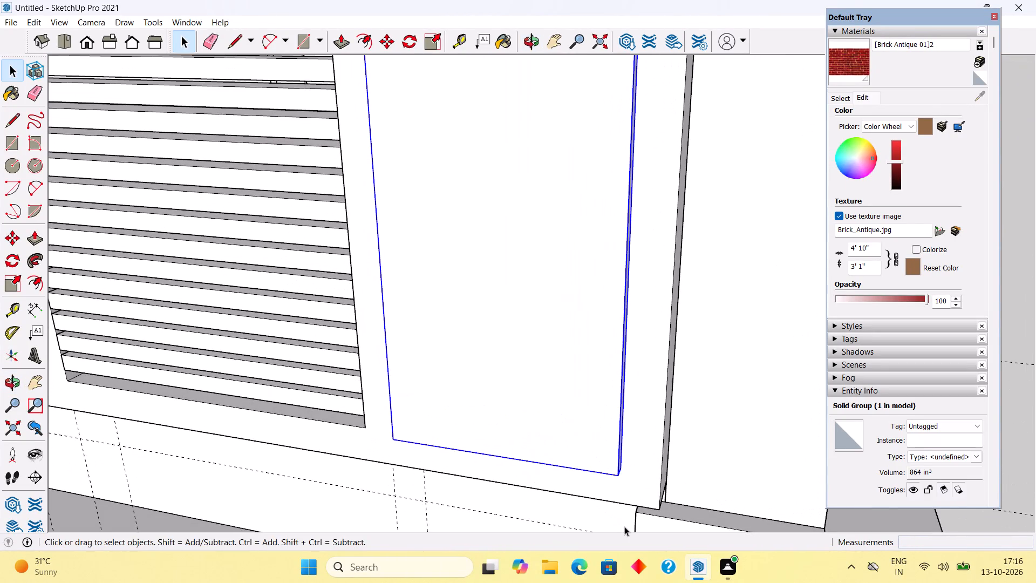
{"action": "key", "text": "m"}
{"action": "left_click", "coordinate": [618, 477]}
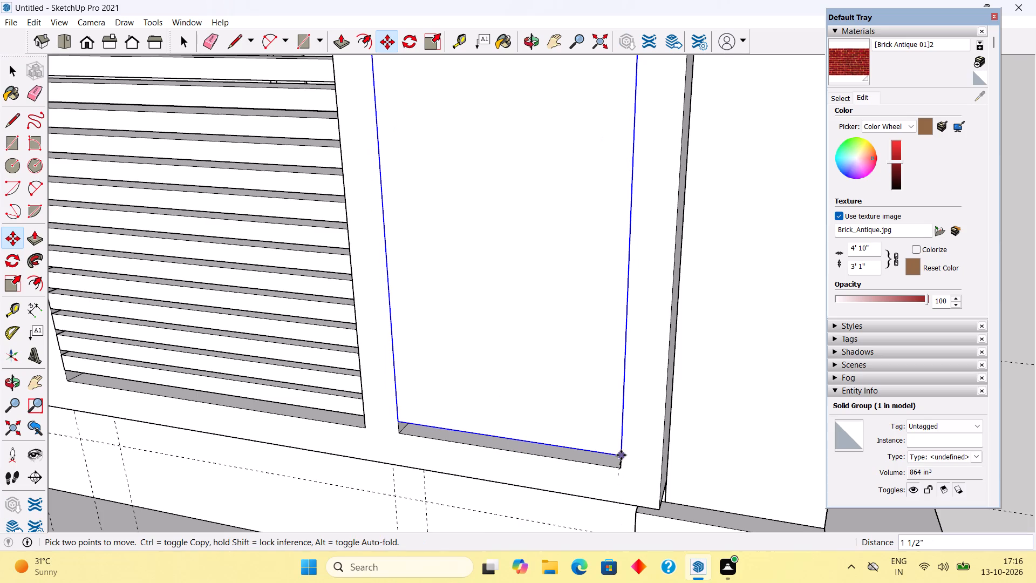
{"action": "scroll", "coordinate": [621, 455], "scroll_direction": "up", "scroll_amount": 1}
{"action": "middle_click_drag", "start_coordinate": [621, 455], "coordinate": [746, 471]}
{"action": "scroll", "coordinate": [692, 454], "scroll_direction": "up", "scroll_amount": 1}
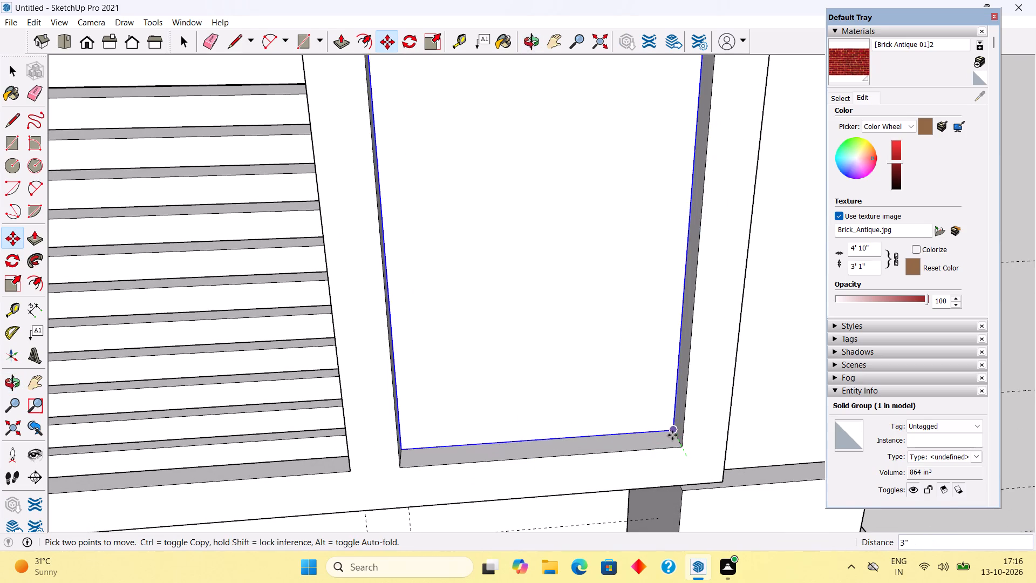
{"action": "left_click", "coordinate": [670, 437]}
{"action": "scroll", "coordinate": [670, 437], "scroll_direction": "down", "scroll_amount": 4}
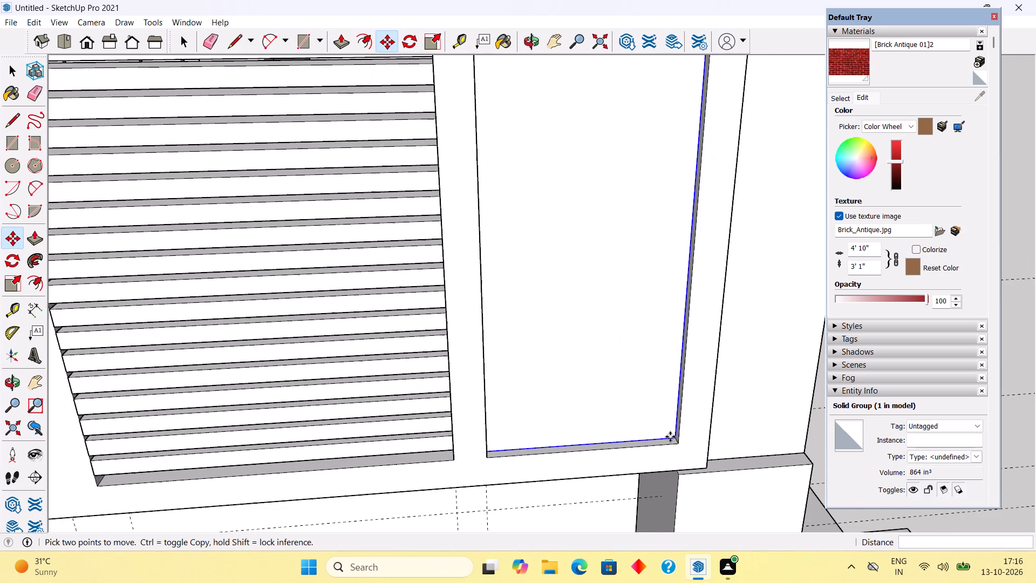
{"action": "scroll", "coordinate": [670, 437], "scroll_direction": "down", "scroll_amount": 7}
{"action": "key", "text": "space"}
{"action": "scroll", "coordinate": [523, 468], "scroll_direction": "down", "scroll_amount": 5}
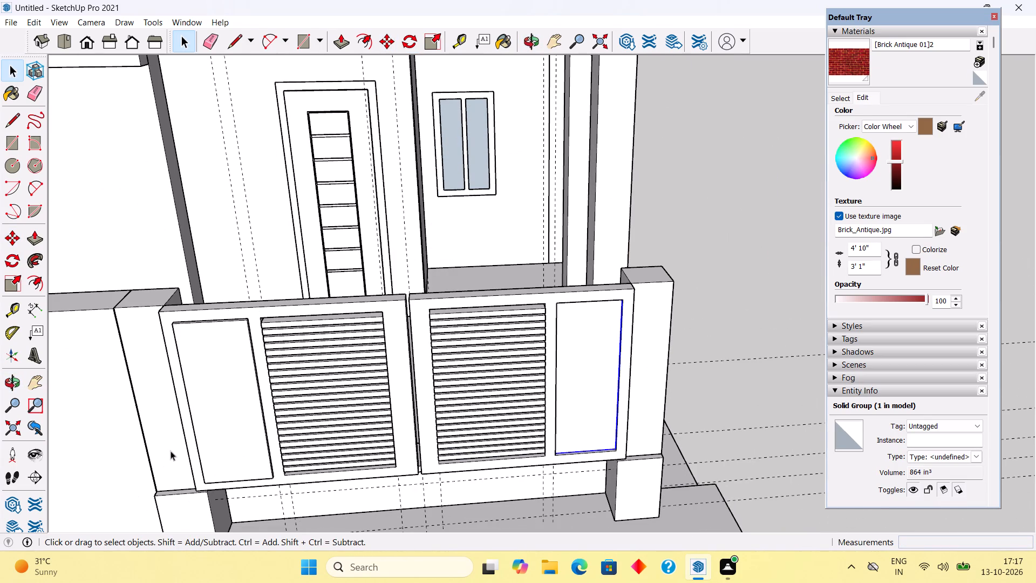
Select the whole narrow panel of the left leaf and make it a group.
{"action": "triple_click", "coordinate": [219, 433]}
{"action": "right_click", "coordinate": [219, 433]}
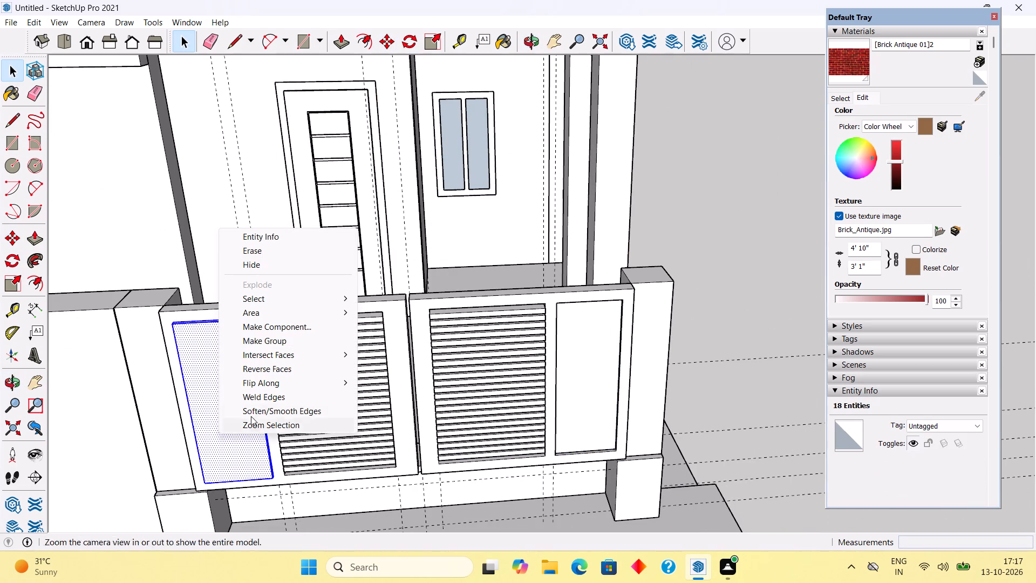
{"action": "left_click", "coordinate": [272, 341]}
Move the left leaf's panel group 1" back into its opening, recessed behind the frame's front face.
{"action": "scroll", "coordinate": [283, 471], "scroll_direction": "up", "scroll_amount": 4}
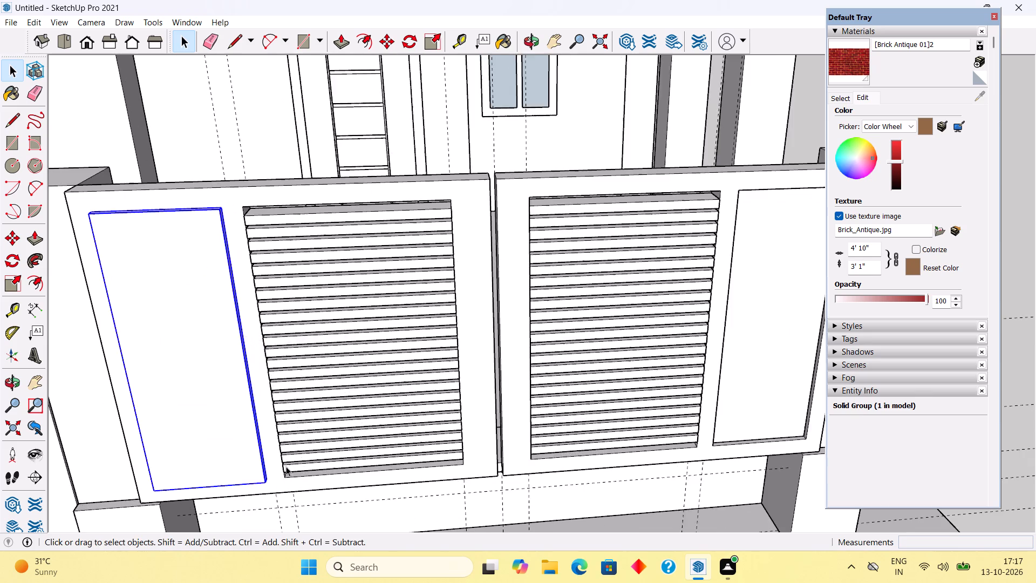
{"action": "scroll", "coordinate": [286, 466], "scroll_direction": "up", "scroll_amount": 6}
{"action": "key", "text": "m"}
{"action": "left_click", "coordinate": [277, 489]}
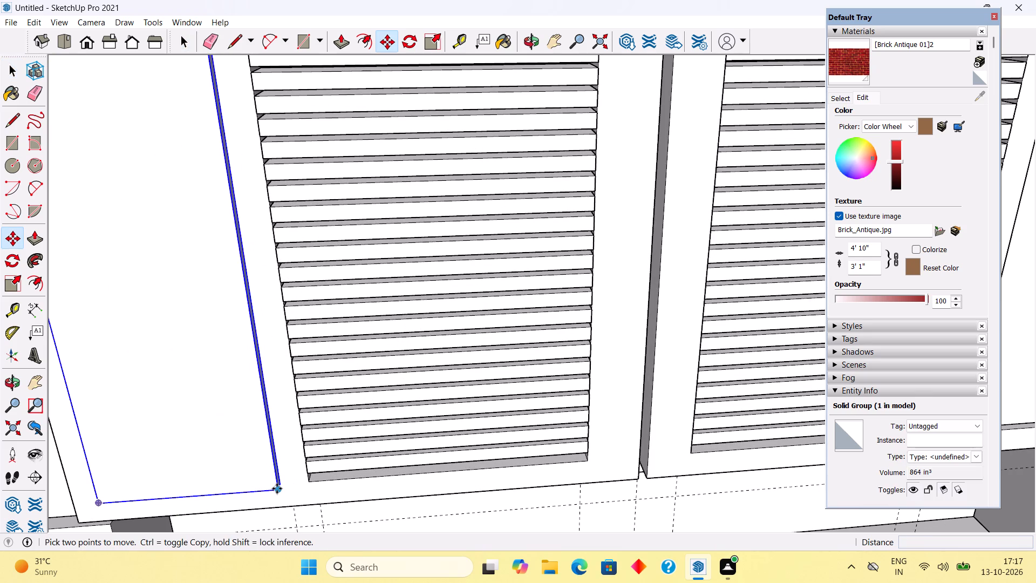
{"action": "left_click", "coordinate": [280, 479]}
{"action": "middle_click_drag", "start_coordinate": [280, 479], "coordinate": [393, 470]}
{"action": "scroll", "coordinate": [308, 385], "scroll_direction": "down", "scroll_amount": 9}
{"action": "scroll", "coordinate": [330, 476], "scroll_direction": "up", "scroll_amount": 12}
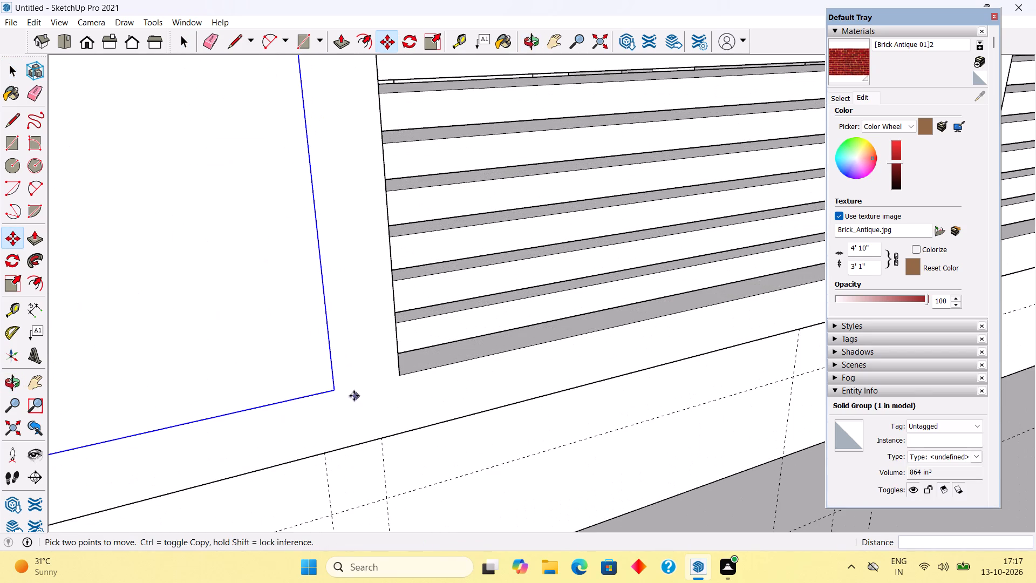
{"action": "left_click", "coordinate": [336, 392]}
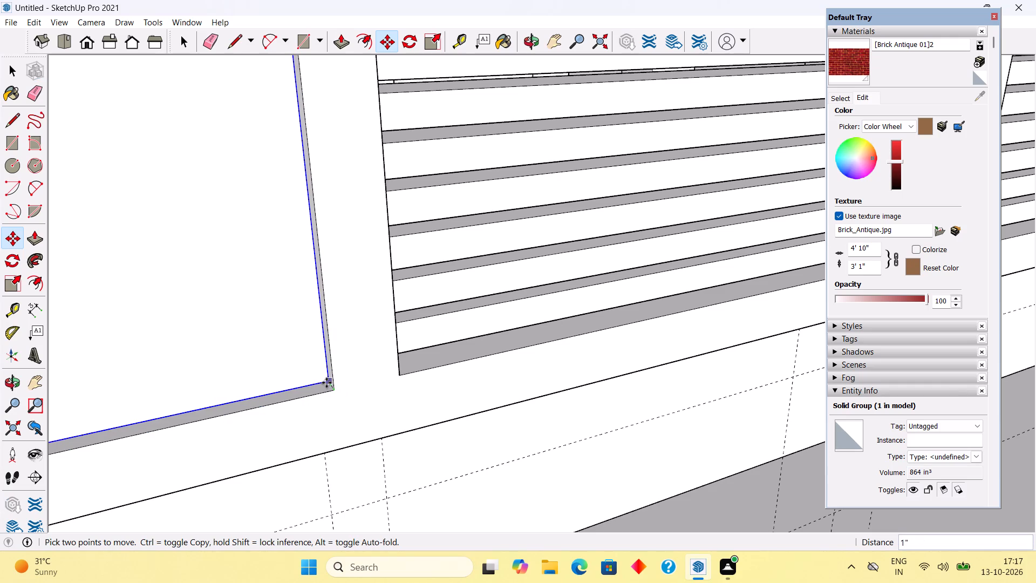
{"action": "left_click", "coordinate": [326, 384]}
{"action": "key", "text": "space"}
{"action": "scroll", "coordinate": [326, 384], "scroll_direction": "down", "scroll_amount": 15}
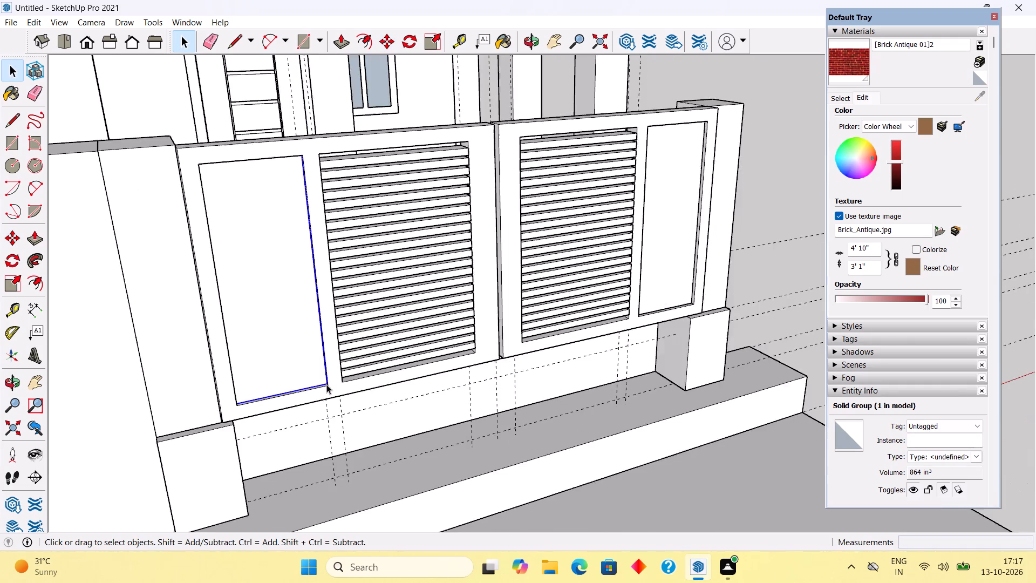
{"action": "scroll", "coordinate": [326, 384], "scroll_direction": "down", "scroll_amount": 8}
{"action": "key", "text": "space"}
{"action": "middle_click_drag", "start_coordinate": [433, 318], "coordinate": [264, 355]}
{"action": "scroll", "coordinate": [264, 355], "scroll_direction": "down", "scroll_amount": 5}
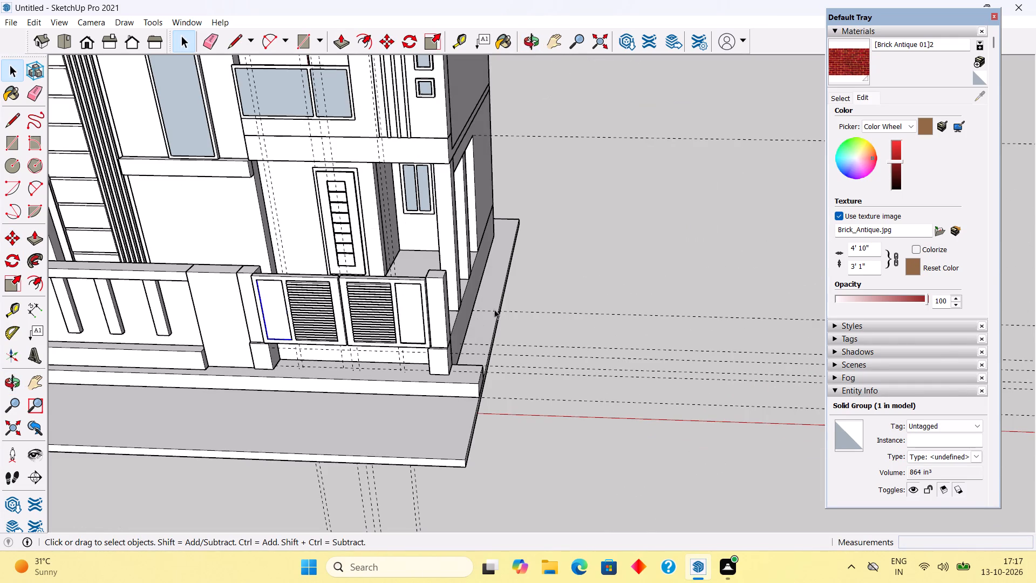
{"action": "left_click", "coordinate": [564, 272]}
Draw a full-height vertical strip about 1 11/16" wide and 4' tall on the left leaf's recessed side panel.
{"action": "middle_click_drag", "start_coordinate": [169, 389], "coordinate": [254, 301]}
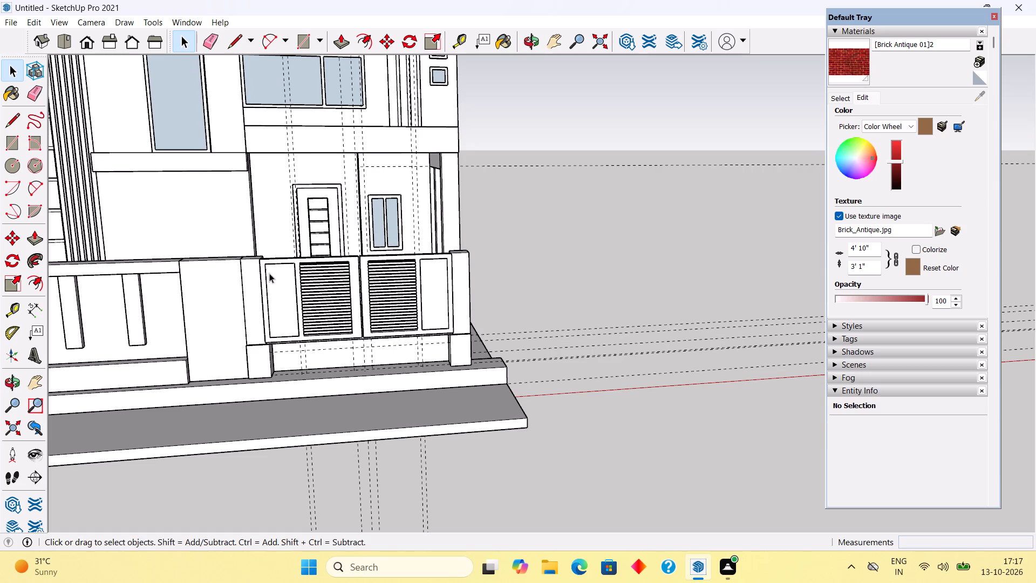
{"action": "key", "text": "r"}
{"action": "middle_click_drag", "start_coordinate": [270, 262], "coordinate": [285, 215]}
{"action": "scroll", "coordinate": [266, 315], "scroll_direction": "up", "scroll_amount": 10}
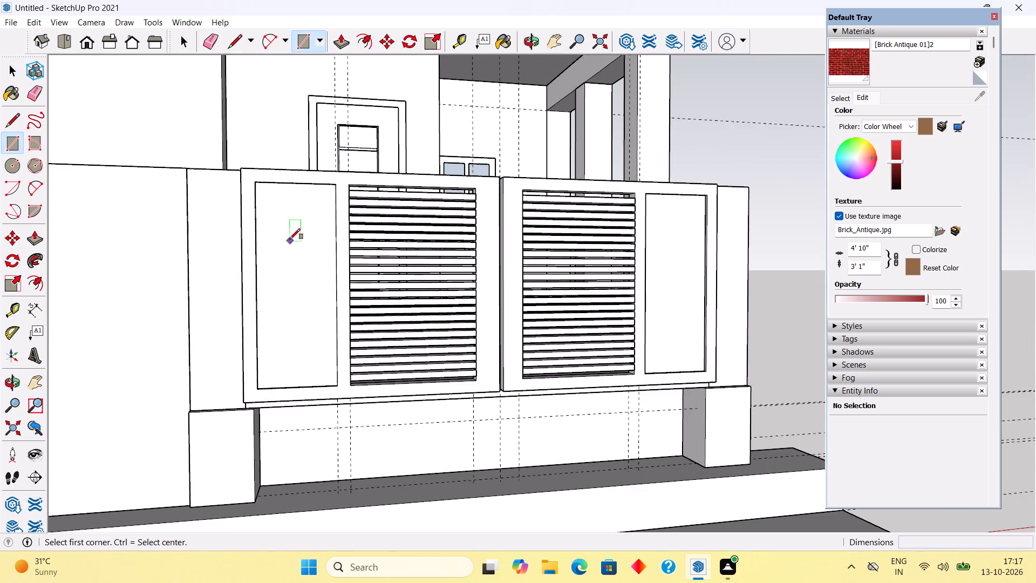
{"action": "middle_click_drag", "start_coordinate": [290, 228], "coordinate": [294, 187]}
{"action": "scroll", "coordinate": [274, 157], "scroll_direction": "up", "scroll_amount": 14}
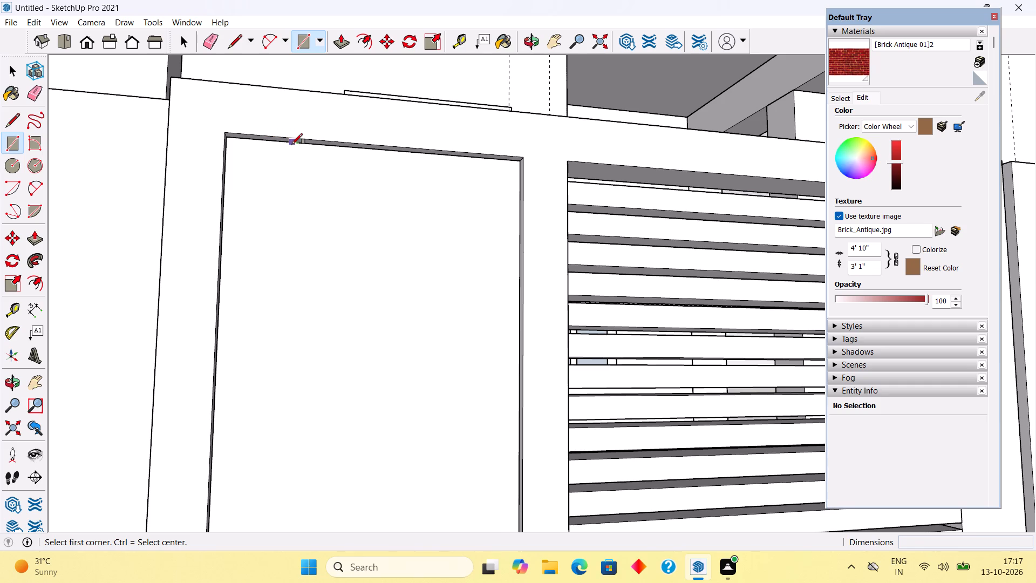
{"action": "left_click", "coordinate": [292, 144]}
{"action": "scroll", "coordinate": [325, 231], "scroll_direction": "down", "scroll_amount": 17}
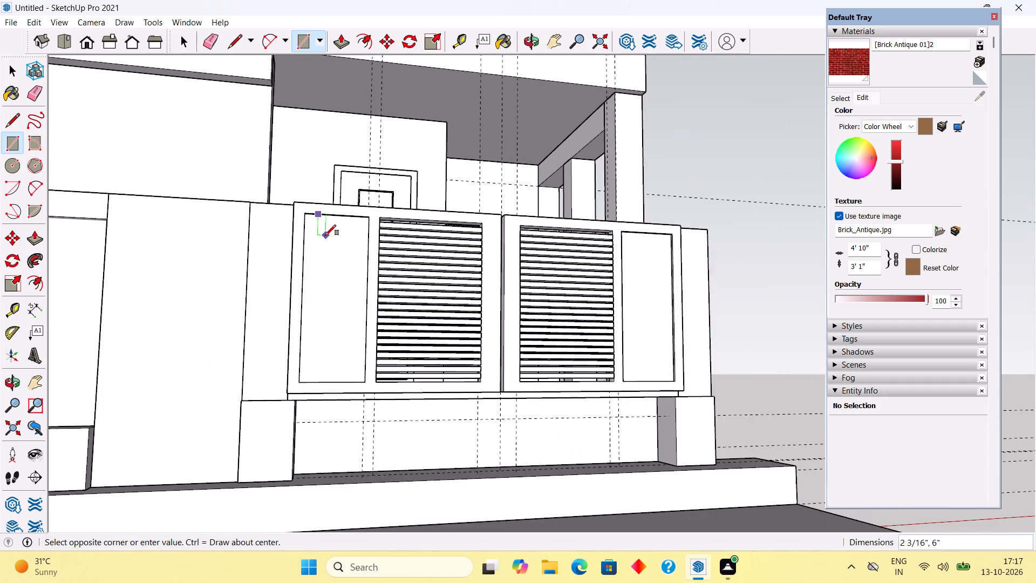
{"action": "middle_click_drag", "start_coordinate": [326, 290], "coordinate": [328, 424]}
{"action": "scroll", "coordinate": [353, 474], "scroll_direction": "up", "scroll_amount": 9}
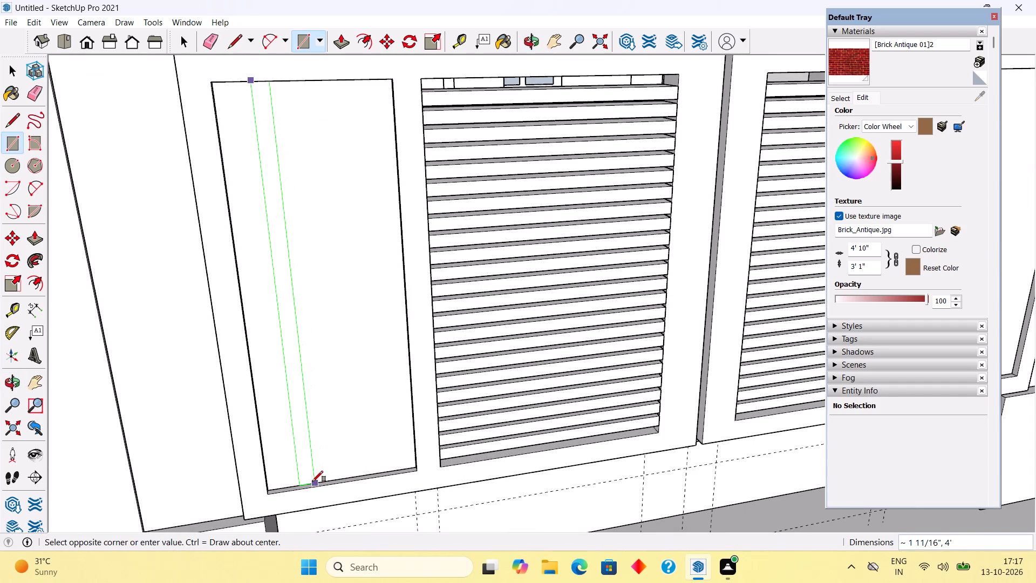
{"action": "left_click", "coordinate": [312, 482]}
Extrude the strip forward into a vertical bar and make the whole bar a group.
{"action": "key", "text": "p"}
{"action": "left_click", "coordinate": [301, 462]}
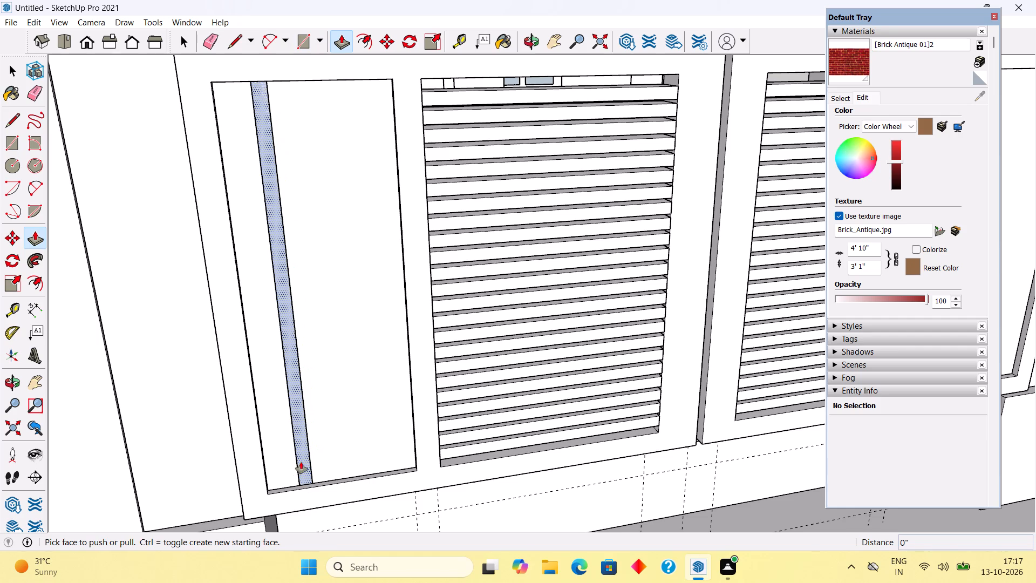
{"action": "left_click", "coordinate": [324, 485]}
{"action": "key", "text": "space"}
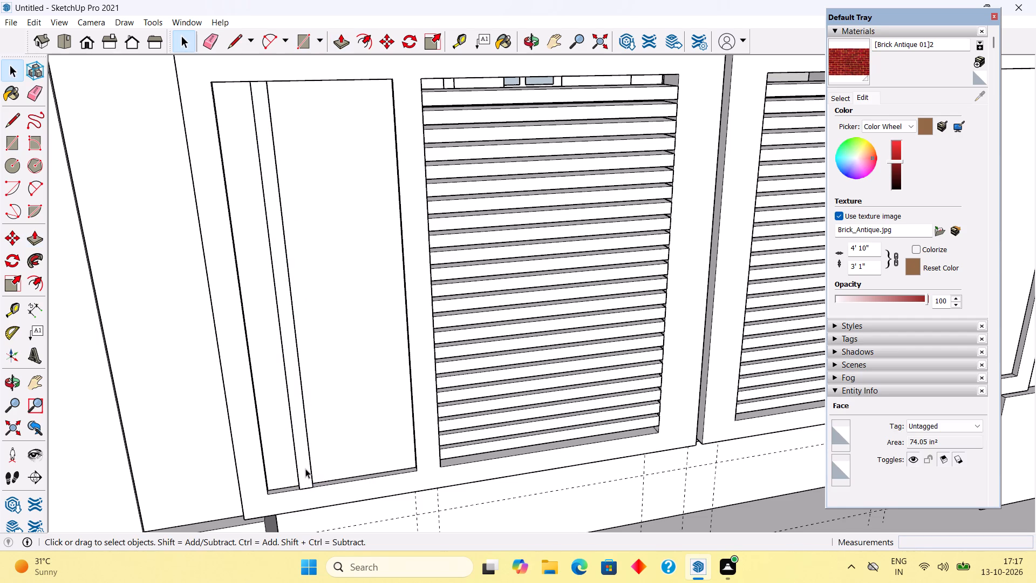
{"action": "triple_click", "coordinate": [305, 468]}
{"action": "right_click", "coordinate": [305, 468]}
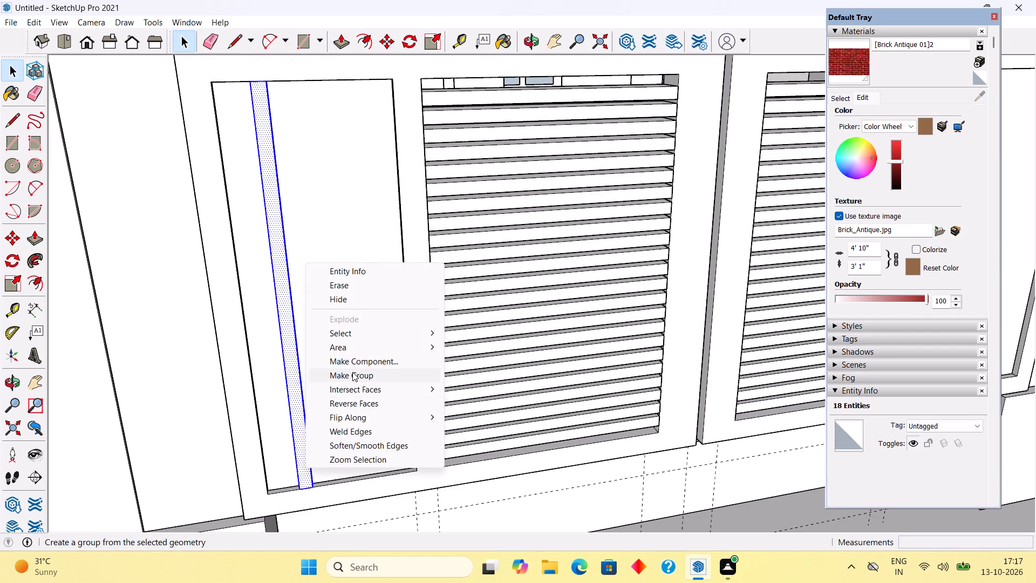
{"action": "left_click", "coordinate": [352, 372]}
Copy the vertical bar twice along the panel toward the louvres, at spacings of about 3 5/16" and 3 3/16".
{"action": "middle_click_drag", "start_coordinate": [339, 398], "coordinate": [247, 416]}
{"action": "scroll", "coordinate": [268, 420], "scroll_direction": "up", "scroll_amount": 10}
{"action": "middle_click_drag", "start_coordinate": [308, 451], "coordinate": [258, 444]}
{"action": "key", "text": "m"}
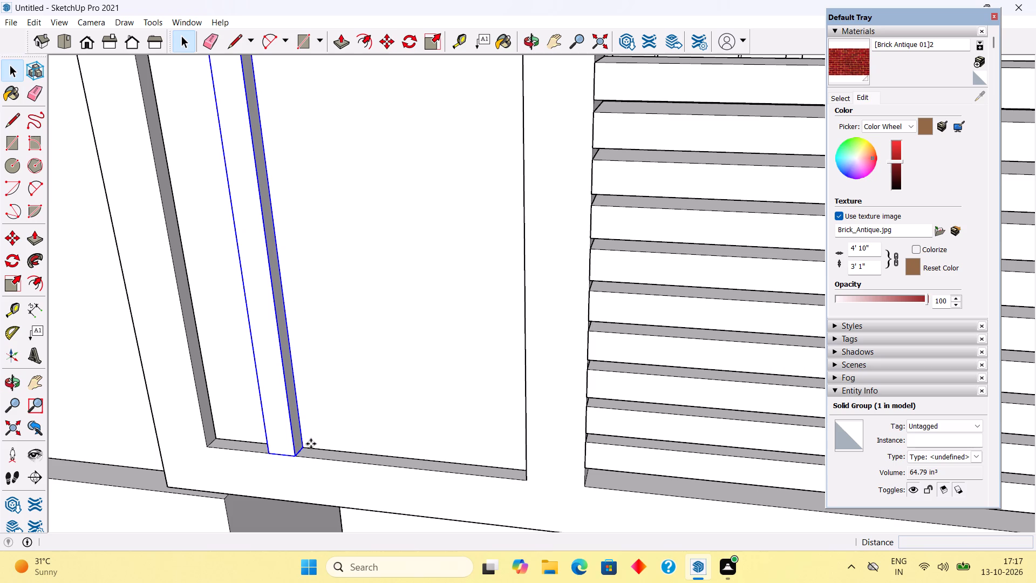
{"action": "left_click", "coordinate": [305, 444]}
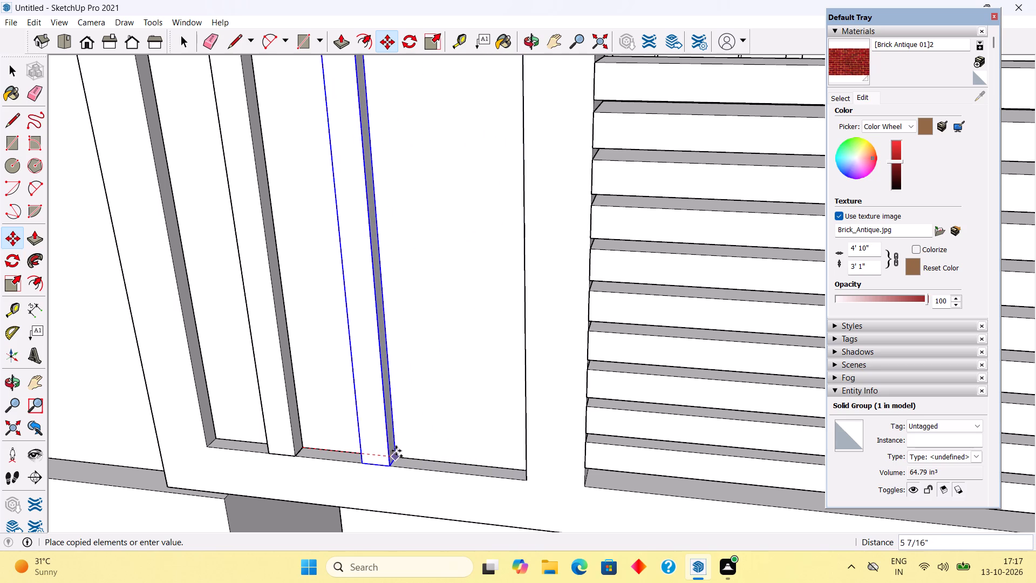
{"action": "left_click", "coordinate": [361, 441]}
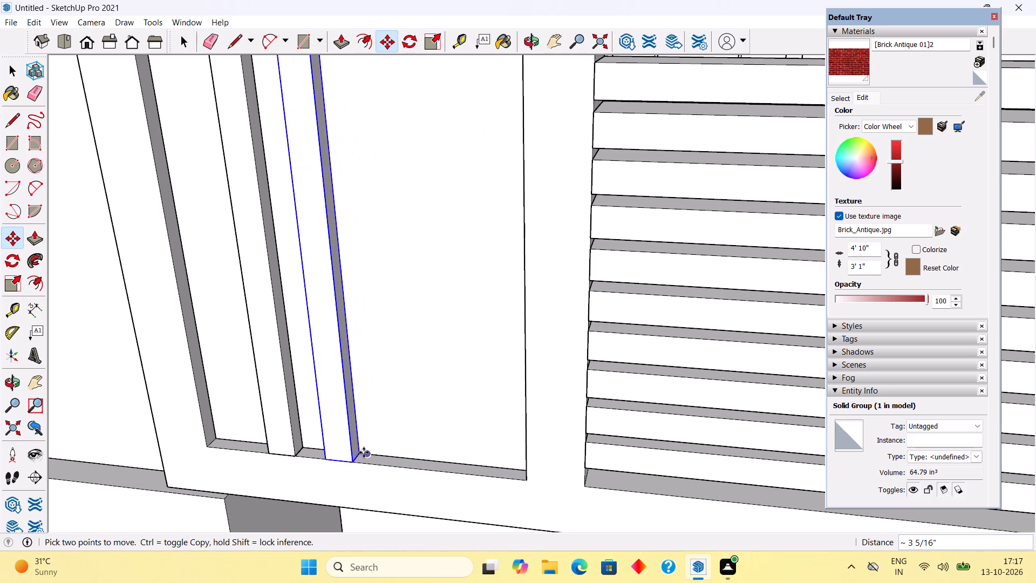
{"action": "left_click", "coordinate": [358, 452]}
{"action": "left_click", "coordinate": [416, 453]}
{"action": "key", "text": "space"}
Select the three vertical bars in the left leaf's side panel and combine them into one group.
{"action": "scroll", "coordinate": [415, 453], "scroll_direction": "down", "scroll_amount": 19}
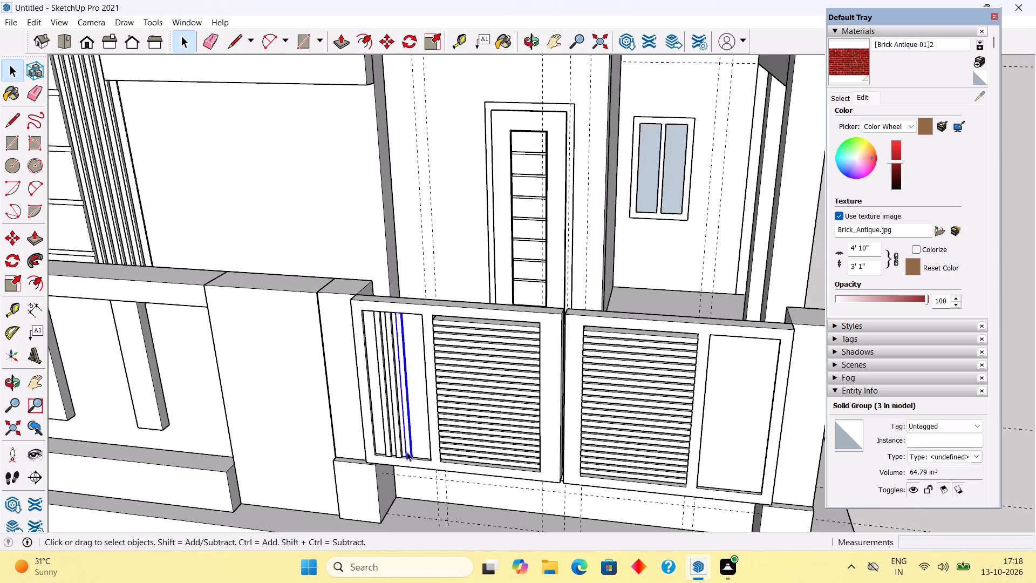
{"action": "middle_click_drag", "start_coordinate": [440, 393], "coordinate": [494, 304]}
{"action": "scroll", "coordinate": [494, 304], "scroll_direction": "down", "scroll_amount": 4}
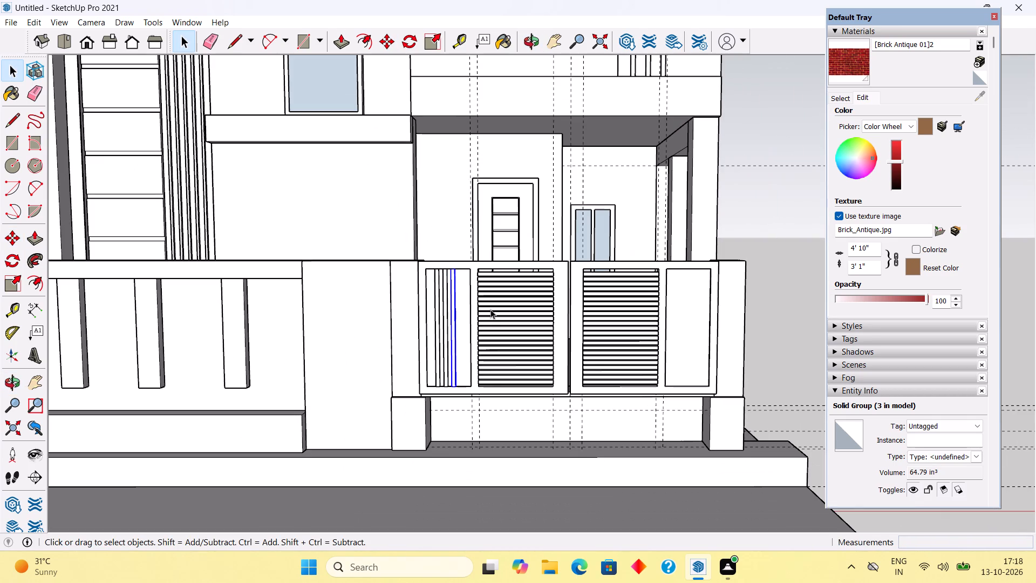
{"action": "key", "text": "space"}
{"action": "left_click", "coordinate": [755, 191]}
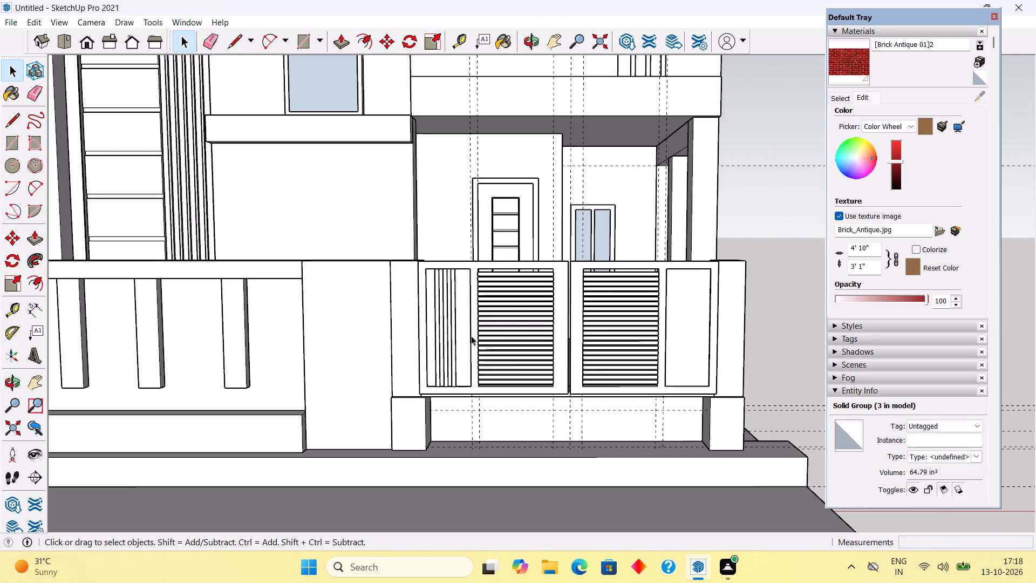
{"action": "scroll", "coordinate": [471, 336], "scroll_direction": "up", "scroll_amount": 4}
{"action": "middle_click_drag", "start_coordinate": [319, 296], "coordinate": [412, 314]}
{"action": "scroll", "coordinate": [468, 426], "scroll_direction": "up", "scroll_amount": 10}
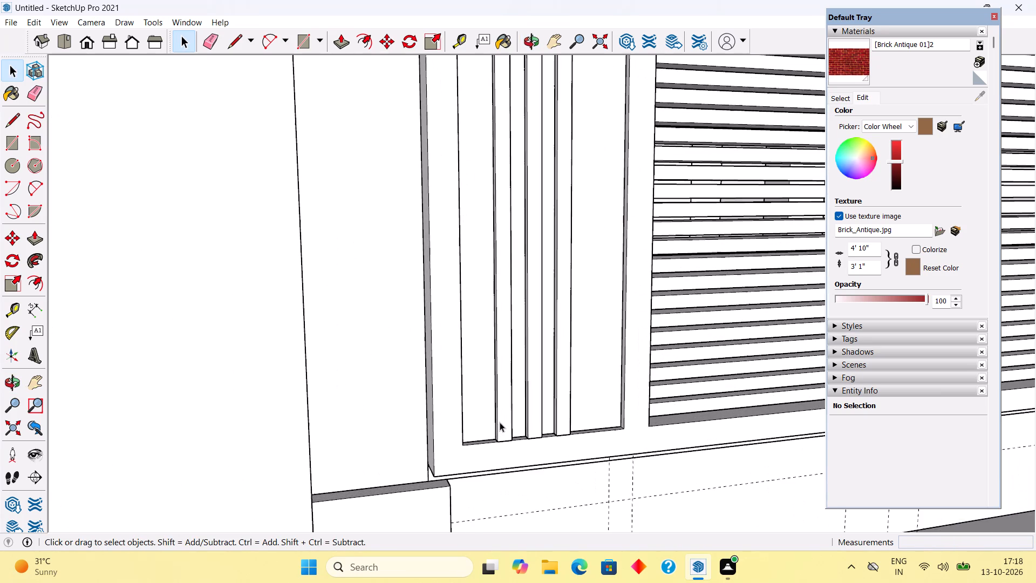
{"action": "left_click", "coordinate": [500, 422]}
{"action": "left_click", "coordinate": [538, 422], "text": "shift"}
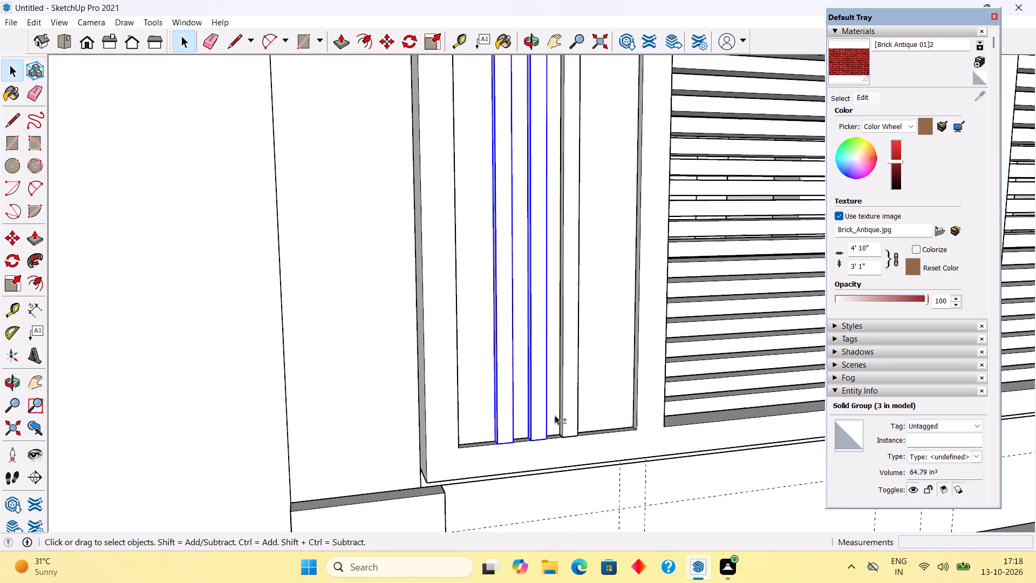
{"action": "left_click", "coordinate": [565, 409], "text": "shift"}
{"action": "right_click", "coordinate": [565, 409], "text": "shift"}
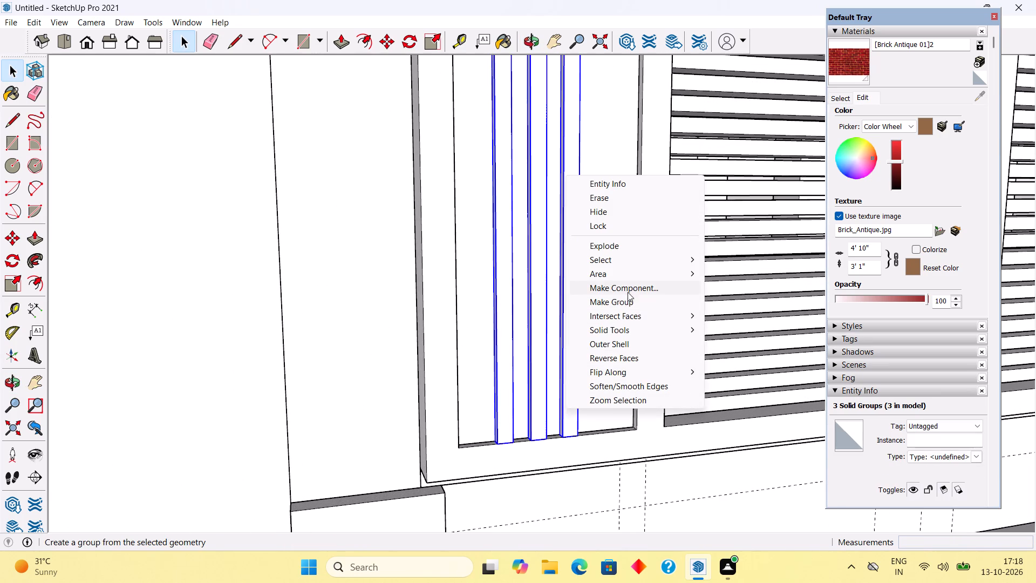
{"action": "left_click", "coordinate": [628, 302], "text": "shift"}
Move the three-bar group about 2" along the left leaf's side panel toward the louvres.
{"action": "middle_click_drag", "start_coordinate": [610, 338], "coordinate": [486, 394], "text": "shift"}
{"action": "scroll", "coordinate": [483, 394], "scroll_direction": "down", "scroll_amount": 11}
{"action": "middle_click_drag", "start_coordinate": [481, 392], "coordinate": [346, 444]}
{"action": "scroll", "coordinate": [391, 385], "scroll_direction": "up", "scroll_amount": 11}
{"action": "middle_click_drag", "start_coordinate": [400, 467], "coordinate": [293, 493]}
{"action": "scroll", "coordinate": [314, 406], "scroll_direction": "up", "scroll_amount": 6}
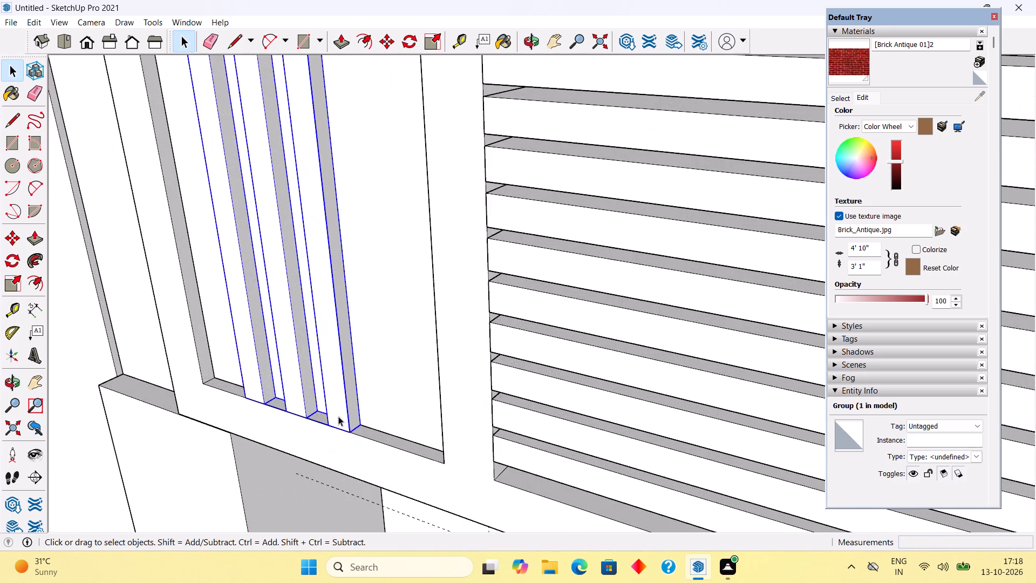
{"action": "scroll", "coordinate": [338, 416], "scroll_direction": "up", "scroll_amount": 4}
{"action": "key", "text": "m"}
{"action": "left_click", "coordinate": [363, 419]}
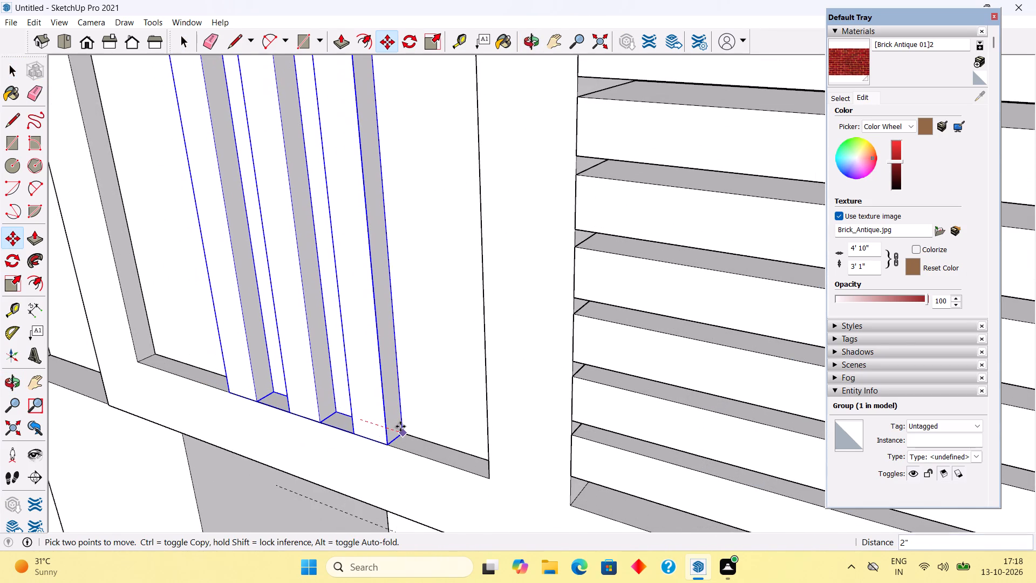
{"action": "left_click", "coordinate": [400, 426]}
Nudge the three-bar group slightly back toward the pillar to centre it in the left leaf's side panel.
{"action": "scroll", "coordinate": [400, 426], "scroll_direction": "down", "scroll_amount": 20}
{"action": "scroll", "coordinate": [400, 426], "scroll_direction": "down", "scroll_amount": 4}
{"action": "middle_click_drag", "start_coordinate": [433, 389], "coordinate": [514, 320]}
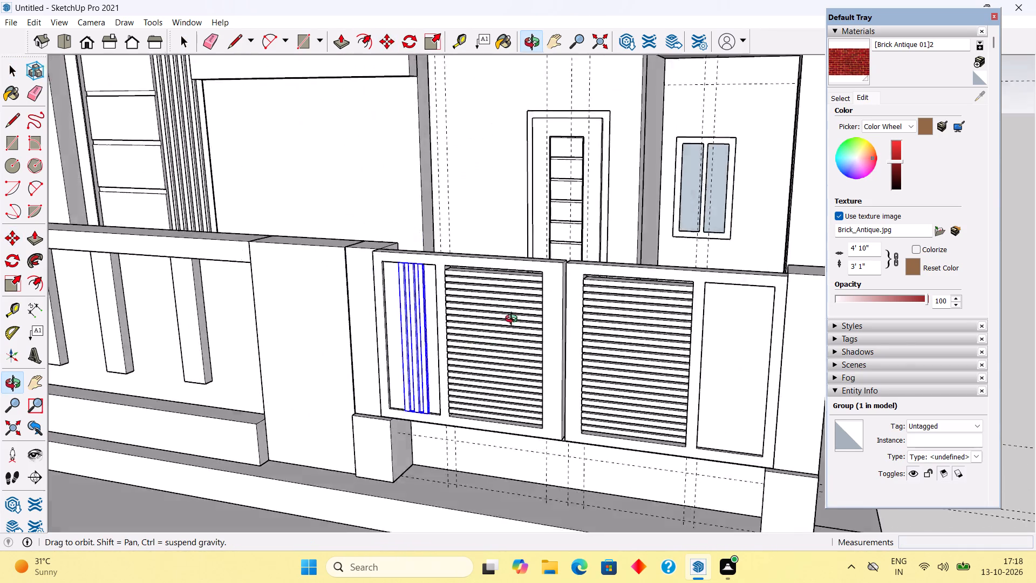
{"action": "middle_click_drag", "start_coordinate": [514, 320], "coordinate": [600, 232]}
{"action": "scroll", "coordinate": [484, 303], "scroll_direction": "up", "scroll_amount": 10}
{"action": "middle_click_drag", "start_coordinate": [491, 349], "coordinate": [507, 471]}
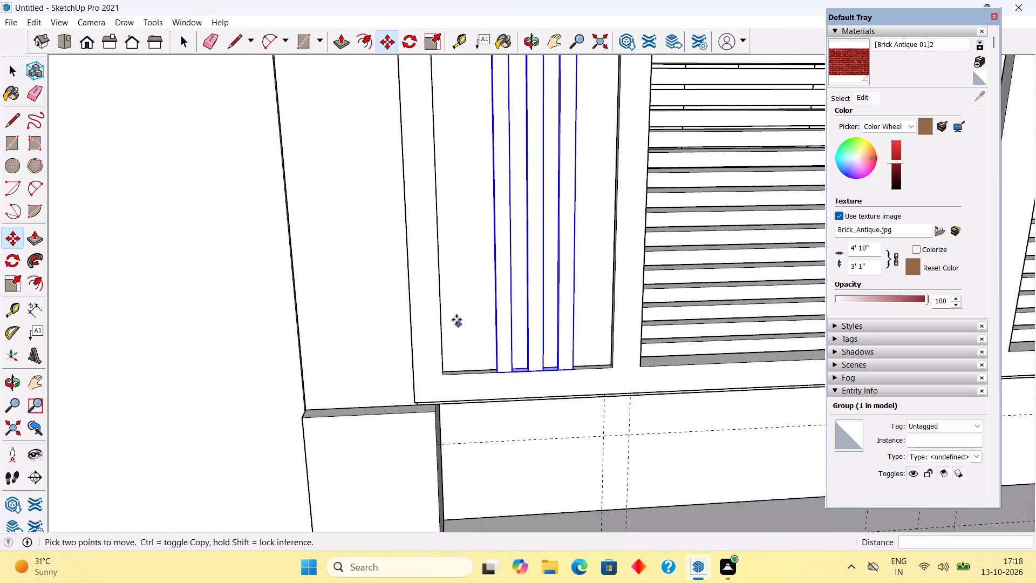
{"action": "scroll", "coordinate": [456, 320], "scroll_direction": "up", "scroll_amount": 11}
{"action": "middle_click_drag", "start_coordinate": [500, 415], "coordinate": [558, 452]}
{"action": "scroll", "coordinate": [587, 449], "scroll_direction": "up", "scroll_amount": 2}
{"action": "left_click", "coordinate": [601, 434]}
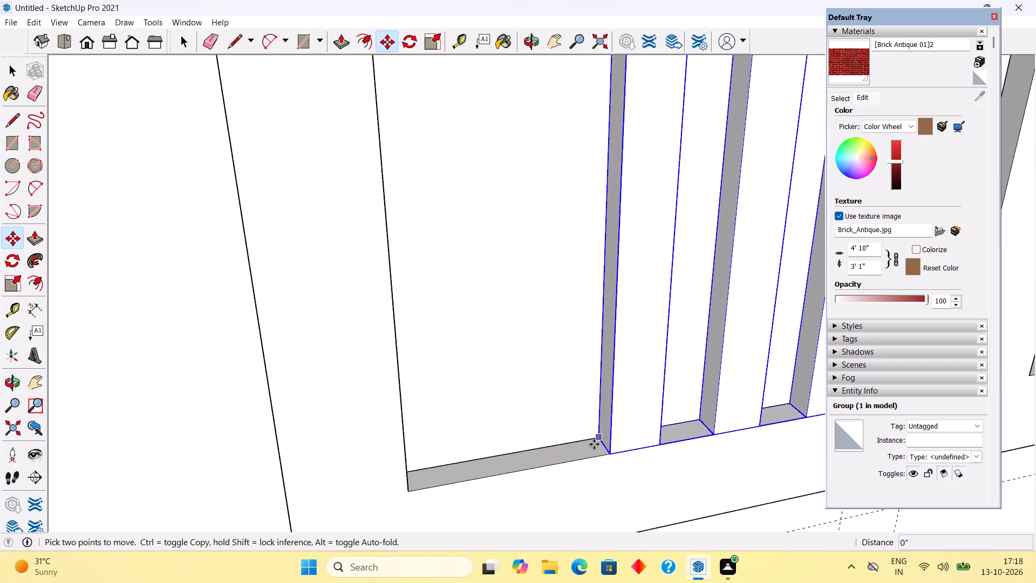
{"action": "left_click", "coordinate": [570, 444]}
{"action": "scroll", "coordinate": [566, 442], "scroll_direction": "down", "scroll_amount": 16}
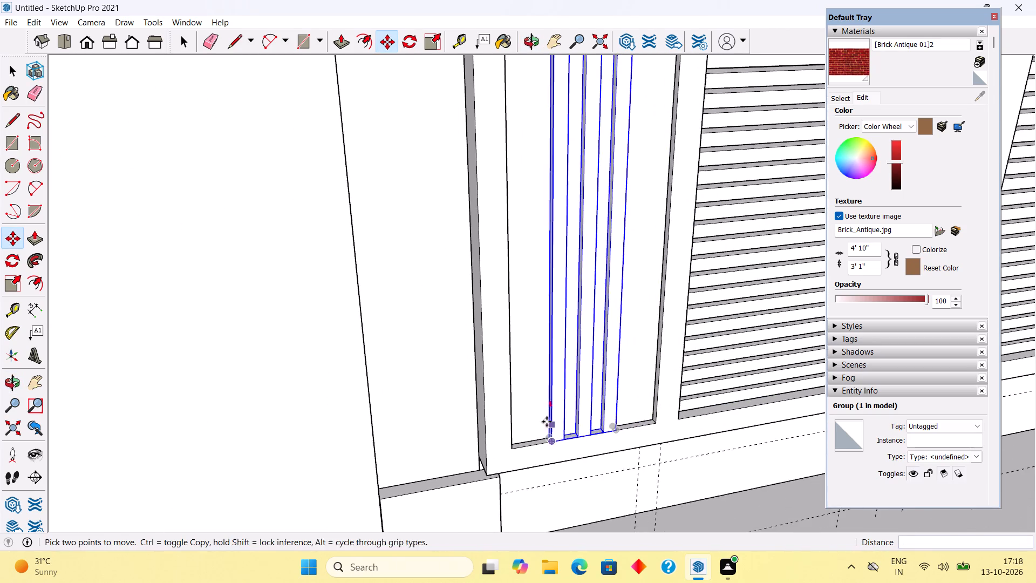
{"action": "middle_click_drag", "start_coordinate": [535, 404], "coordinate": [427, 287]}
{"action": "scroll", "coordinate": [429, 288], "scroll_direction": "down", "scroll_amount": 11}
{"action": "key", "text": "space"}
Copy the three-bar group about 7' 5" across to the right leaf's side panel.
{"action": "scroll", "coordinate": [483, 317], "scroll_direction": "up", "scroll_amount": 4}
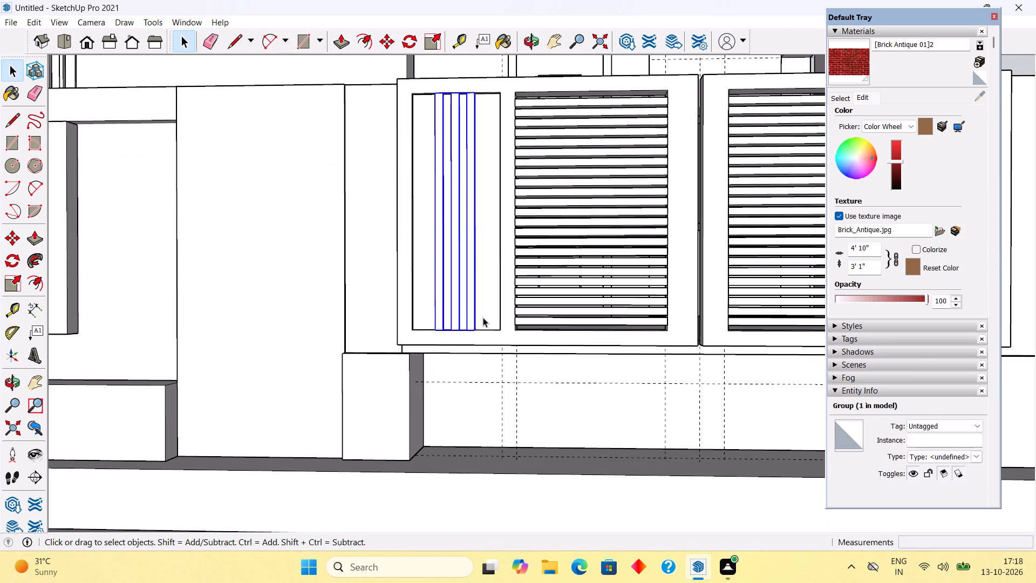
{"action": "key", "text": "m"}
{"action": "left_click", "coordinate": [469, 320]}
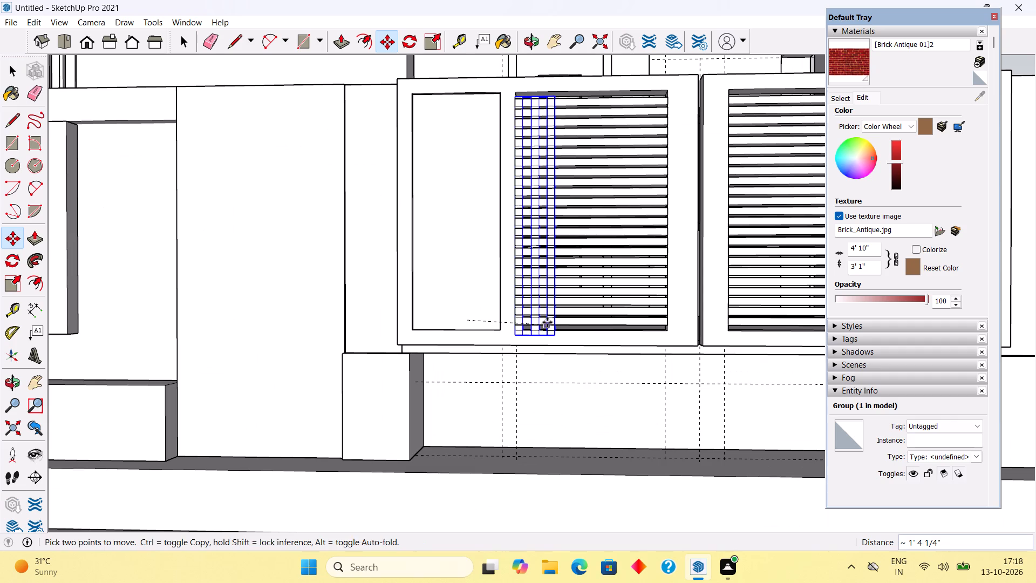
{"action": "scroll", "coordinate": [552, 323], "scroll_direction": "down", "scroll_amount": 9}
{"action": "left_click", "coordinate": [706, 320]}
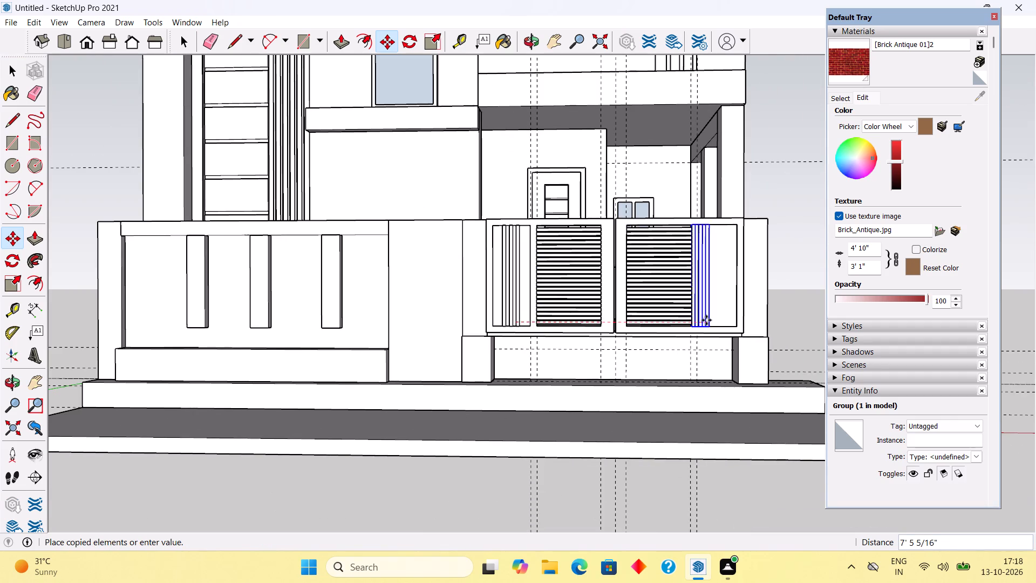
Move the copied bar group about 8" outward to centre it in the right leaf's side panel.
{"action": "scroll", "coordinate": [708, 320], "scroll_direction": "up", "scroll_amount": 7}
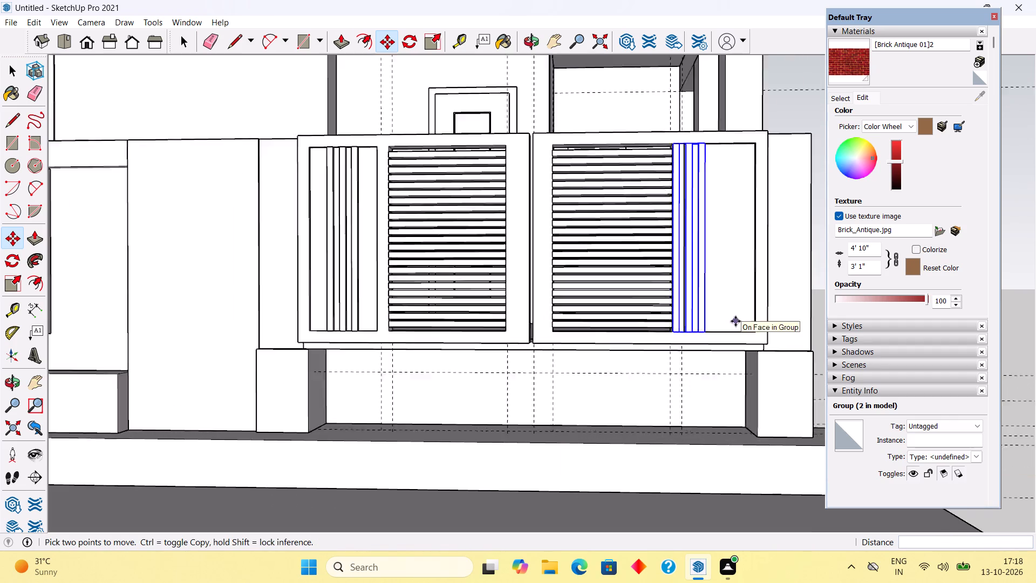
{"action": "scroll", "coordinate": [735, 321], "scroll_direction": "up", "scroll_amount": 3}
{"action": "left_click", "coordinate": [692, 334]}
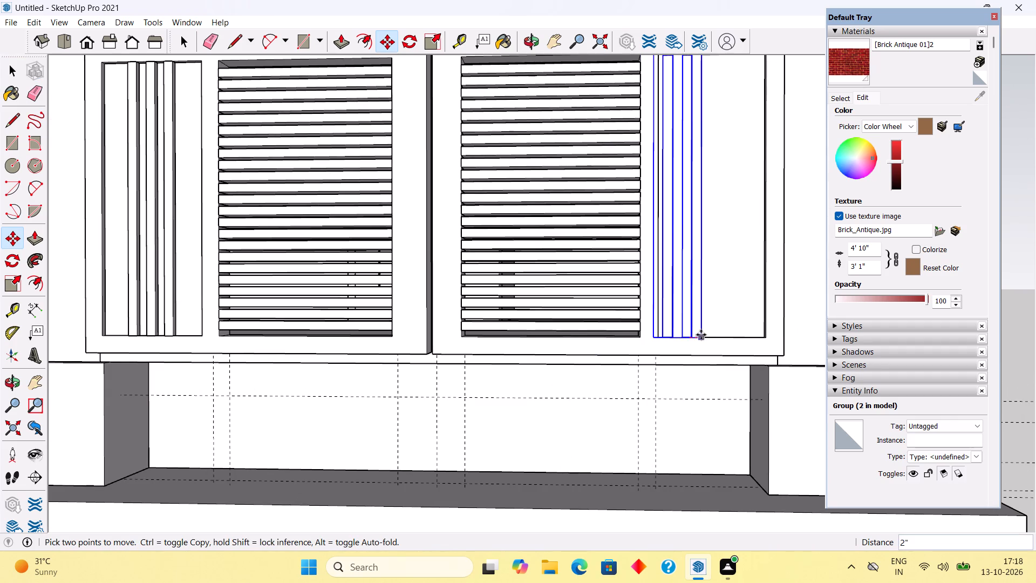
{"action": "left_click", "coordinate": [737, 335]}
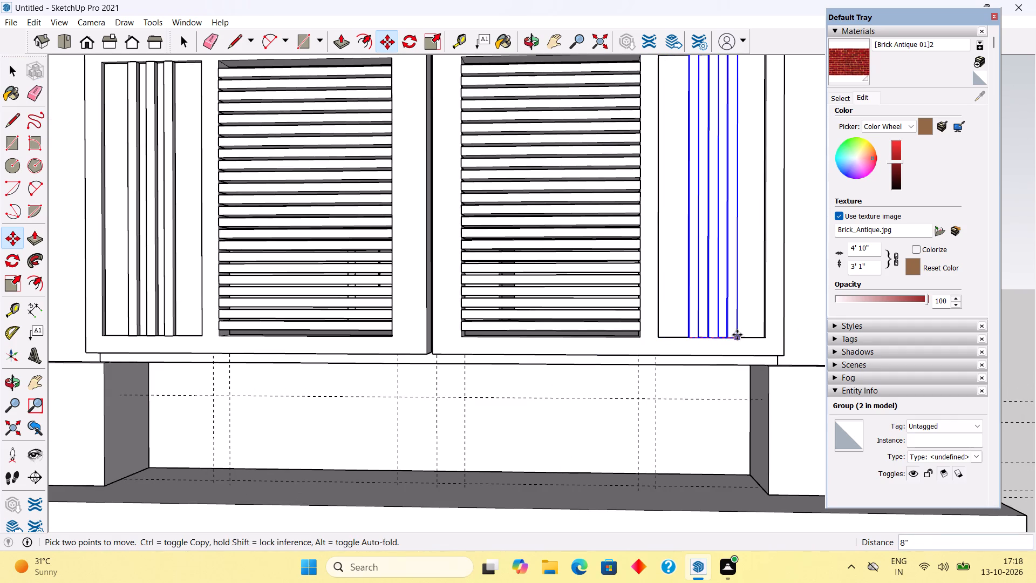
{"action": "scroll", "coordinate": [739, 335], "scroll_direction": "down", "scroll_amount": 6}
{"action": "key", "text": "space"}
{"action": "scroll", "coordinate": [739, 335], "scroll_direction": "down", "scroll_amount": 10}
{"action": "left_click", "coordinate": [775, 259]}
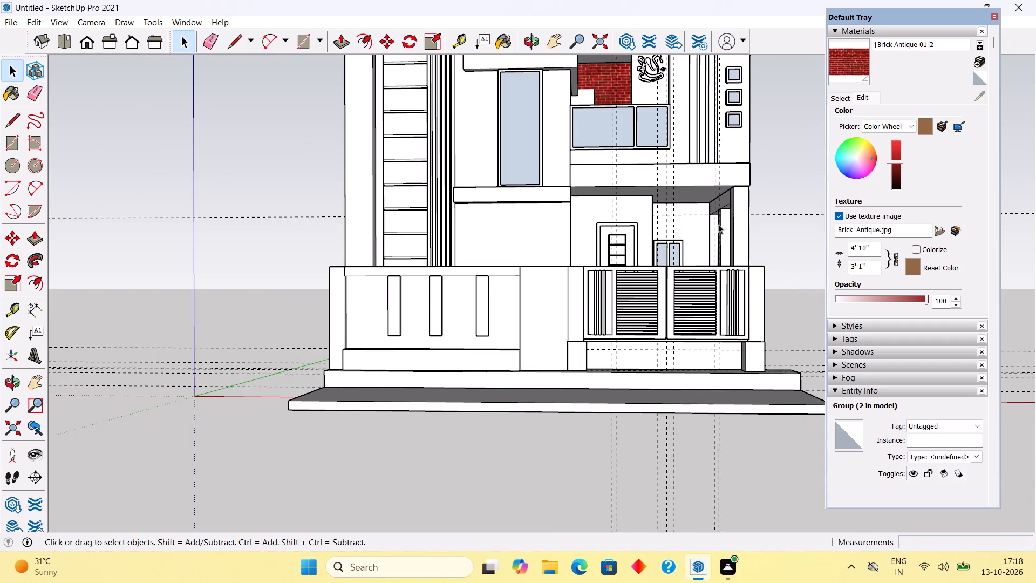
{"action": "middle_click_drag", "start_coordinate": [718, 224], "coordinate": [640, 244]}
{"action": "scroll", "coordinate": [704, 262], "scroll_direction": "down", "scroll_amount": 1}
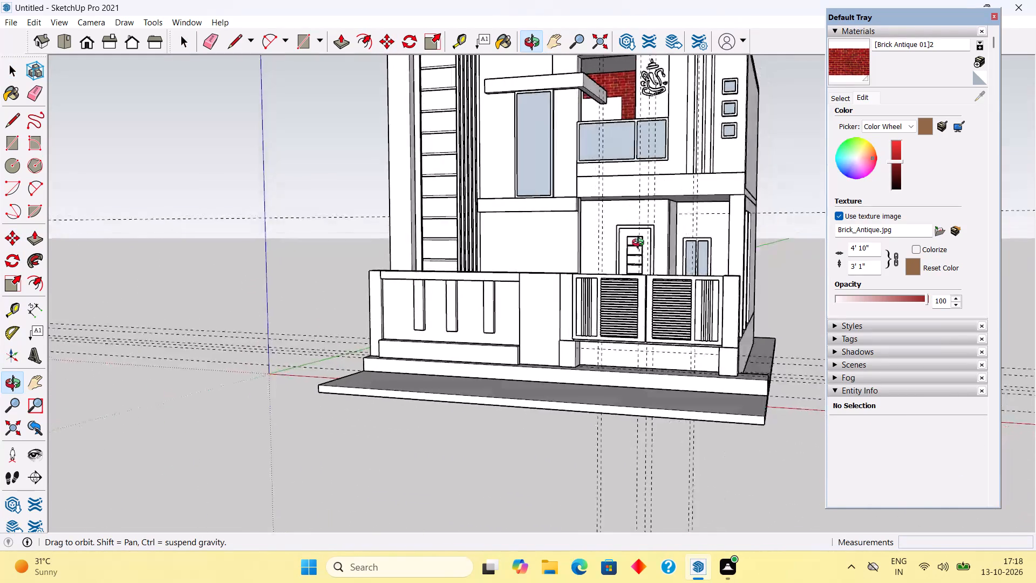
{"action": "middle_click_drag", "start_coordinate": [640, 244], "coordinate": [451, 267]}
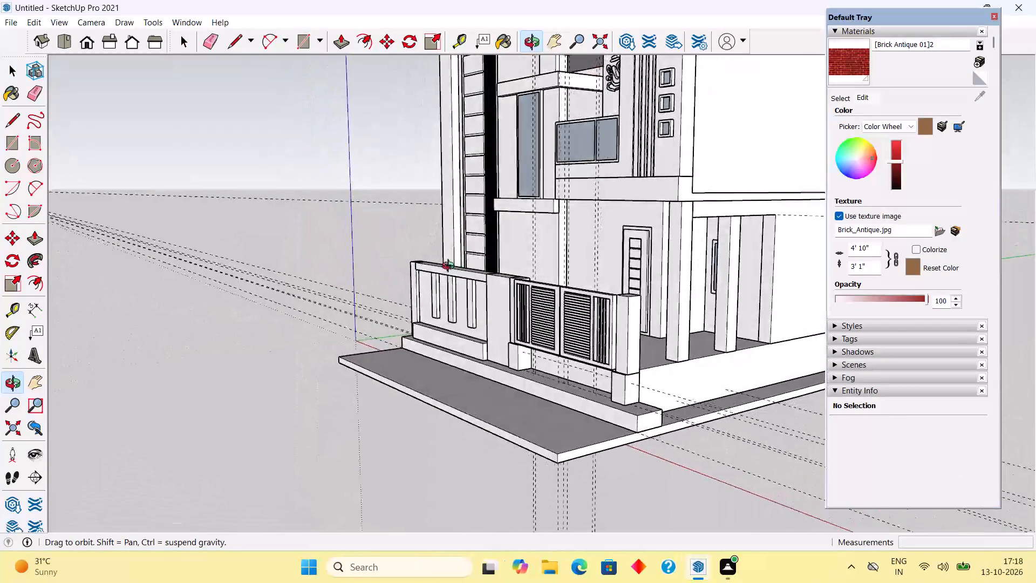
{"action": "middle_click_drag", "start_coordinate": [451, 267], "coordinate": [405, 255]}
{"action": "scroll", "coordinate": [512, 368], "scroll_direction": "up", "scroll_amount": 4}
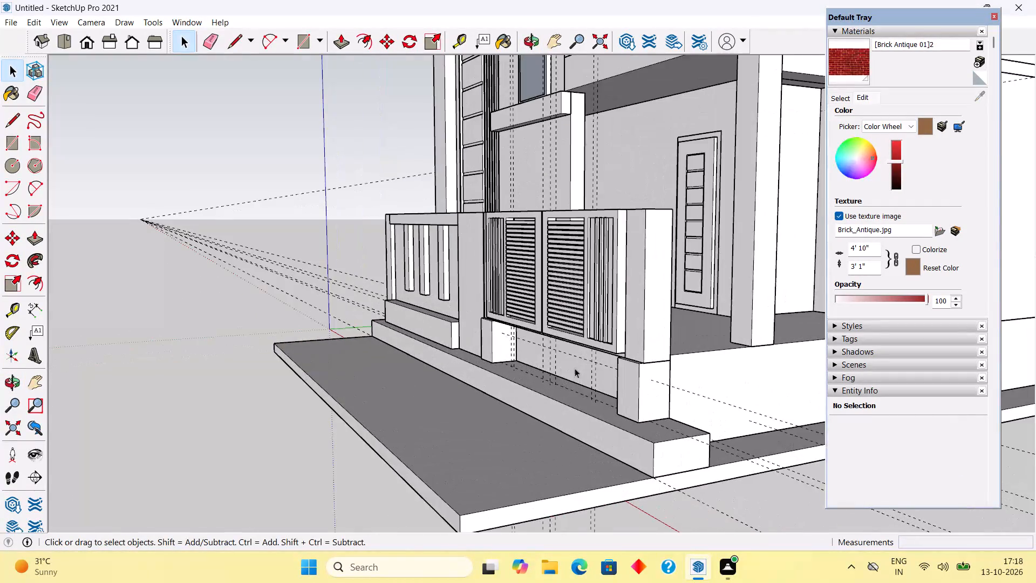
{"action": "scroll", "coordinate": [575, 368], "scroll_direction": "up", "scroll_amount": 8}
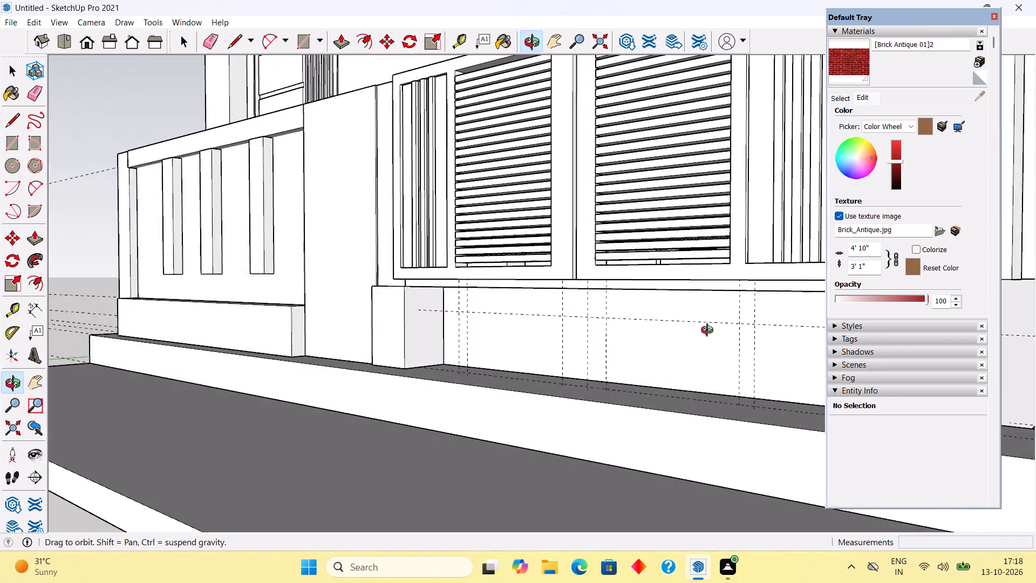
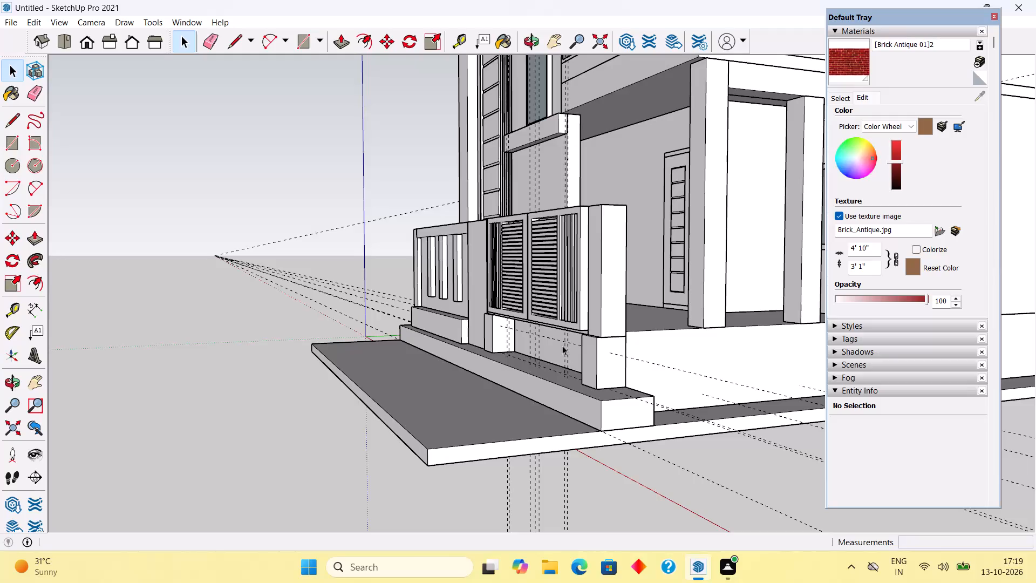
Group both gate leaves with their louvre sets and vertical bar groups into a single gate group.
{"action": "scroll", "coordinate": [562, 345], "scroll_direction": "up", "scroll_amount": 1}
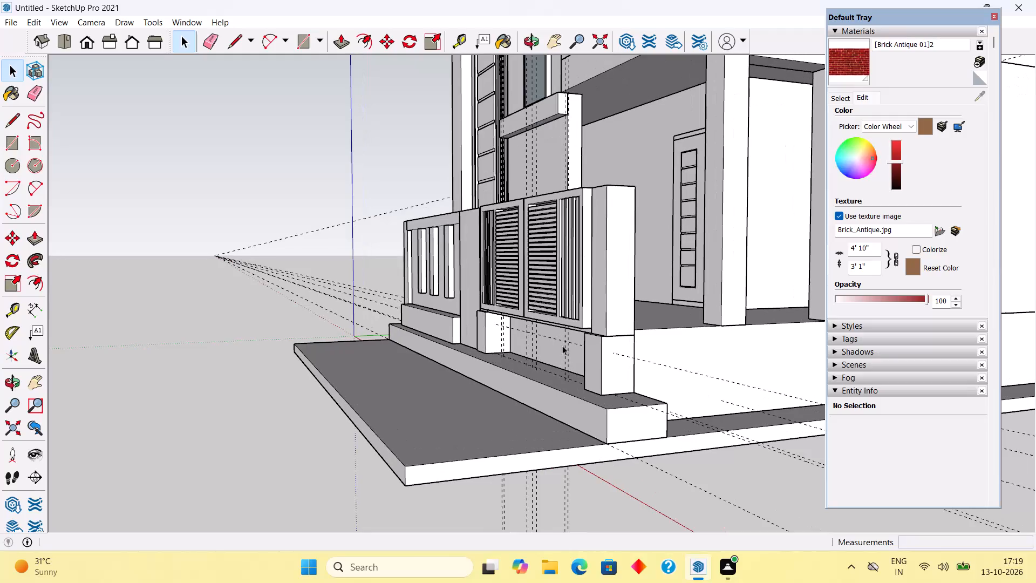
{"action": "middle_click_drag", "start_coordinate": [588, 321], "coordinate": [633, 342]}
{"action": "left_click", "coordinate": [632, 287]}
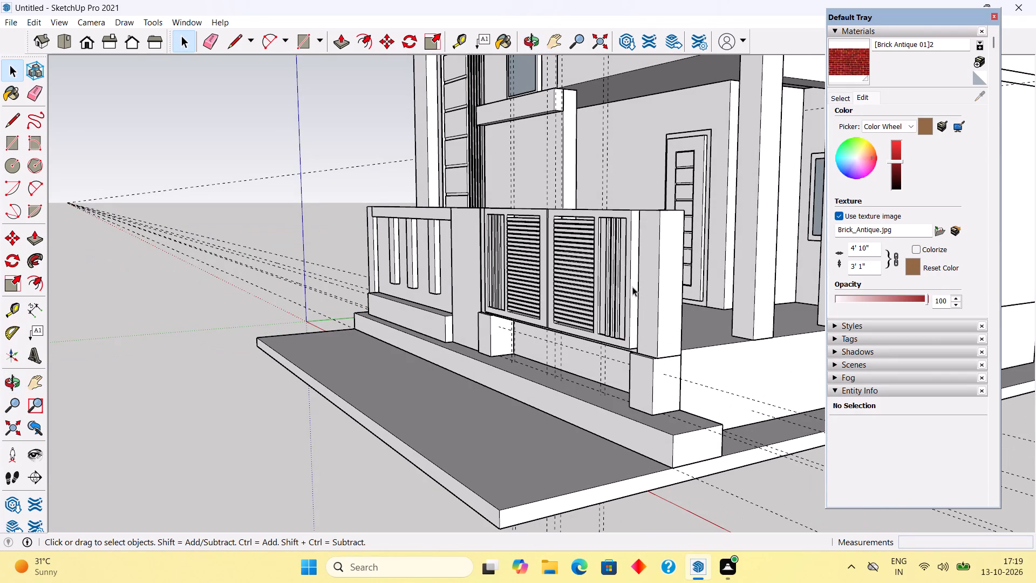
{"action": "middle_click_drag", "start_coordinate": [632, 289], "coordinate": [674, 283], "text": "shift"}
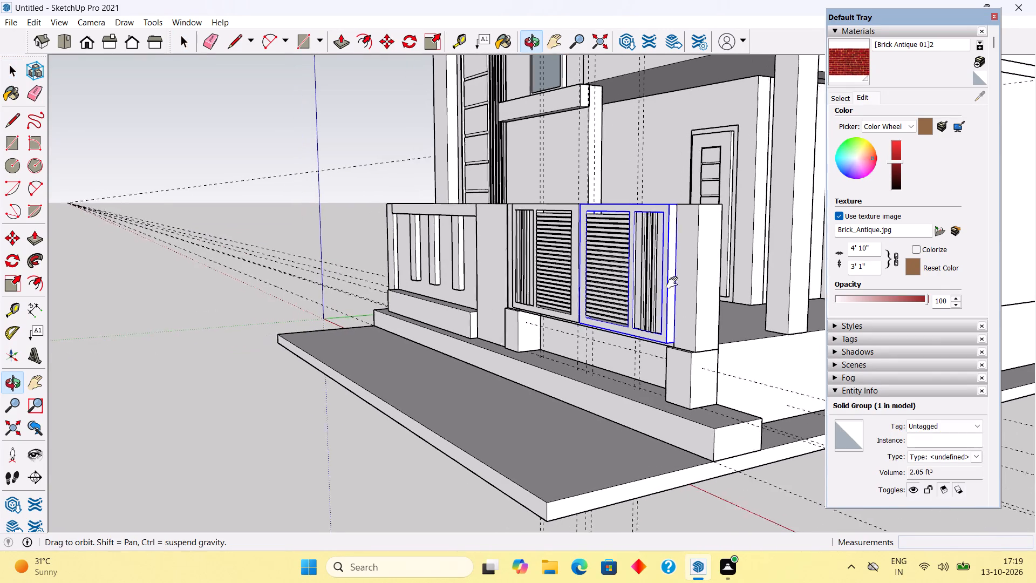
{"action": "middle_click_drag", "start_coordinate": [674, 283], "coordinate": [682, 282], "text": "shift"}
{"action": "scroll", "coordinate": [684, 281], "scroll_direction": "up", "scroll_amount": 6, "text": "shift"}
{"action": "left_click", "coordinate": [650, 267], "text": "shift"}
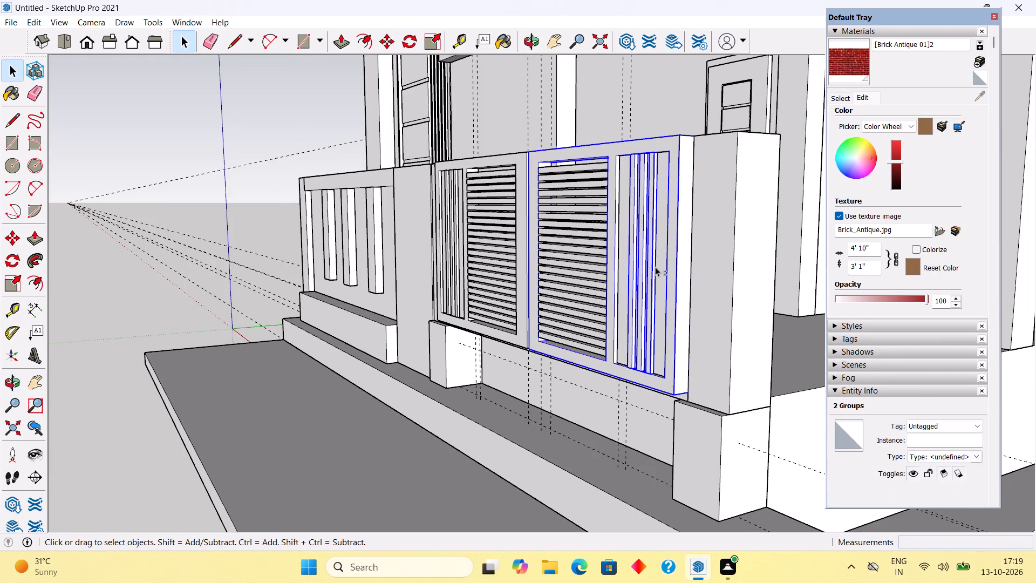
{"action": "left_click", "coordinate": [662, 271], "text": "shift"}
{"action": "left_click", "coordinate": [602, 270], "text": "shift"}
{"action": "middle_click_drag", "start_coordinate": [601, 271], "coordinate": [704, 297], "text": "shift"}
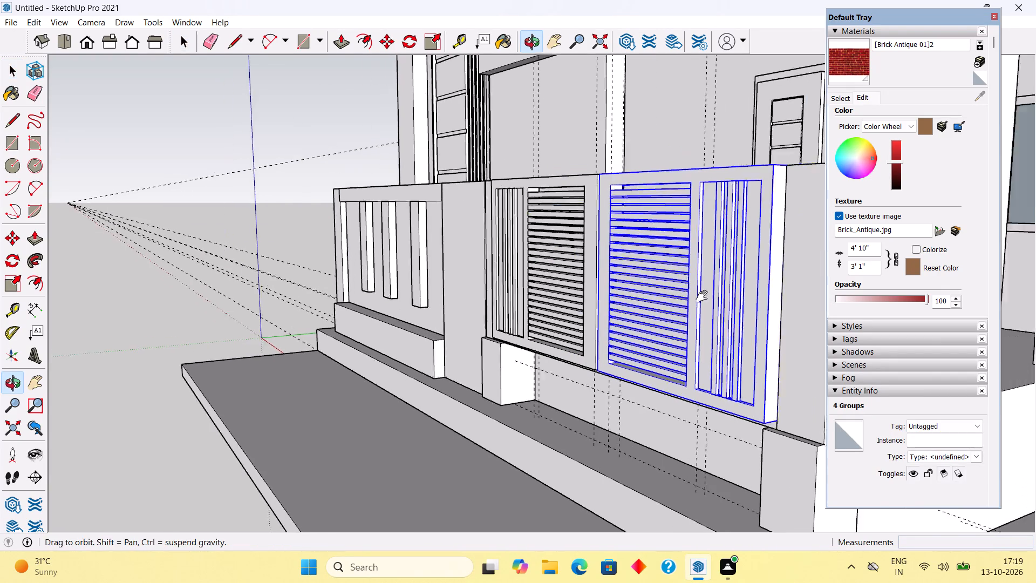
{"action": "middle_click_drag", "start_coordinate": [704, 297], "coordinate": [735, 301], "text": "shift"}
{"action": "left_click", "coordinate": [605, 270], "text": "shift"}
{"action": "left_click", "coordinate": [557, 247], "text": "shift"}
{"action": "scroll", "coordinate": [557, 247], "scroll_direction": "up", "scroll_amount": 2}
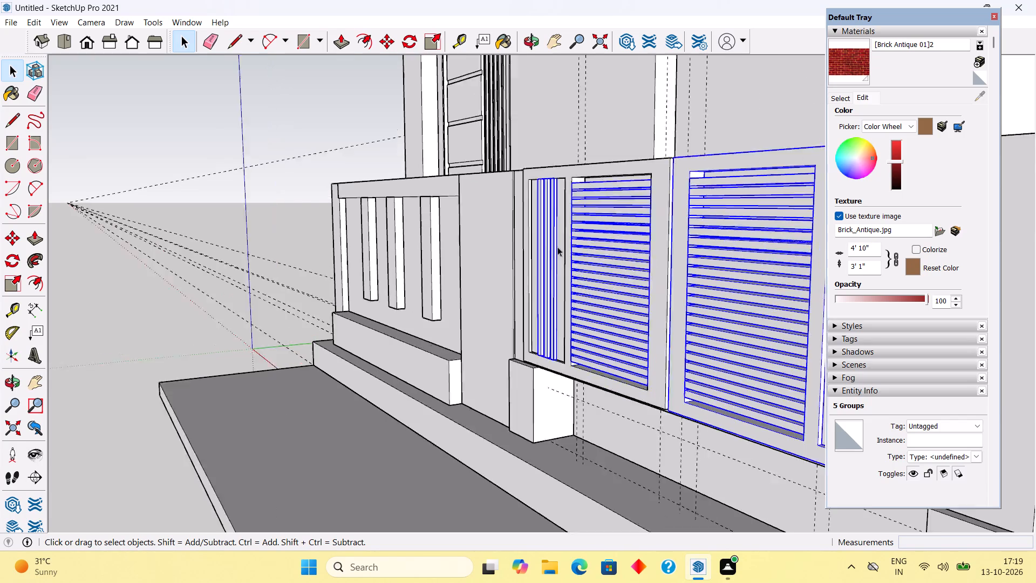
{"action": "scroll", "coordinate": [557, 247], "scroll_direction": "up", "scroll_amount": 12}
{"action": "left_click", "coordinate": [565, 283], "text": "shift"}
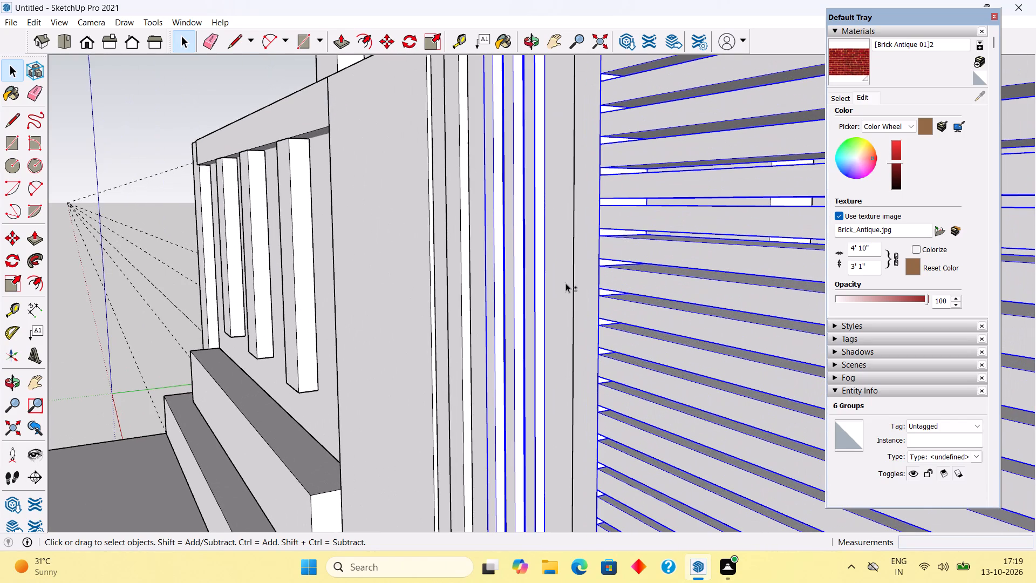
{"action": "left_click", "coordinate": [581, 294], "text": "shift"}
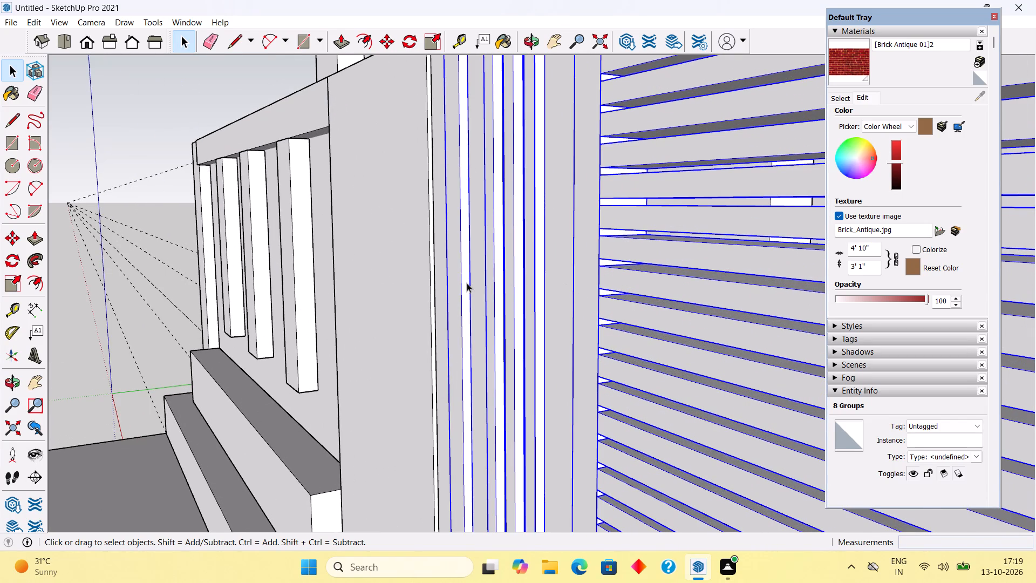
{"action": "scroll", "coordinate": [467, 283], "scroll_direction": "down", "scroll_amount": 11}
{"action": "middle_click_drag", "start_coordinate": [469, 300], "coordinate": [631, 330]}
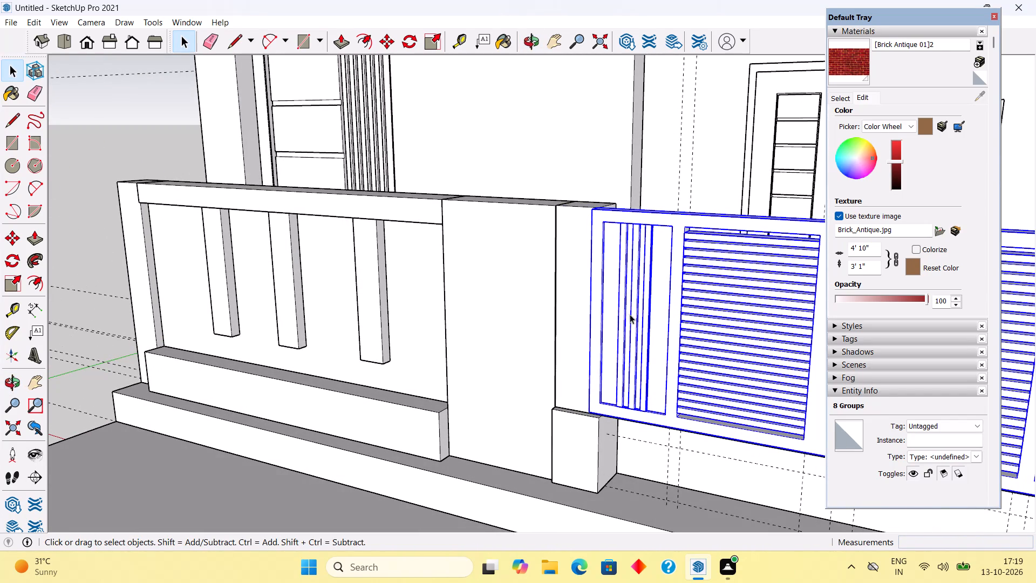
{"action": "scroll", "coordinate": [646, 296], "scroll_direction": "up", "scroll_amount": 5, "text": "shift"}
{"action": "left_click", "coordinate": [672, 286], "text": "shift"}
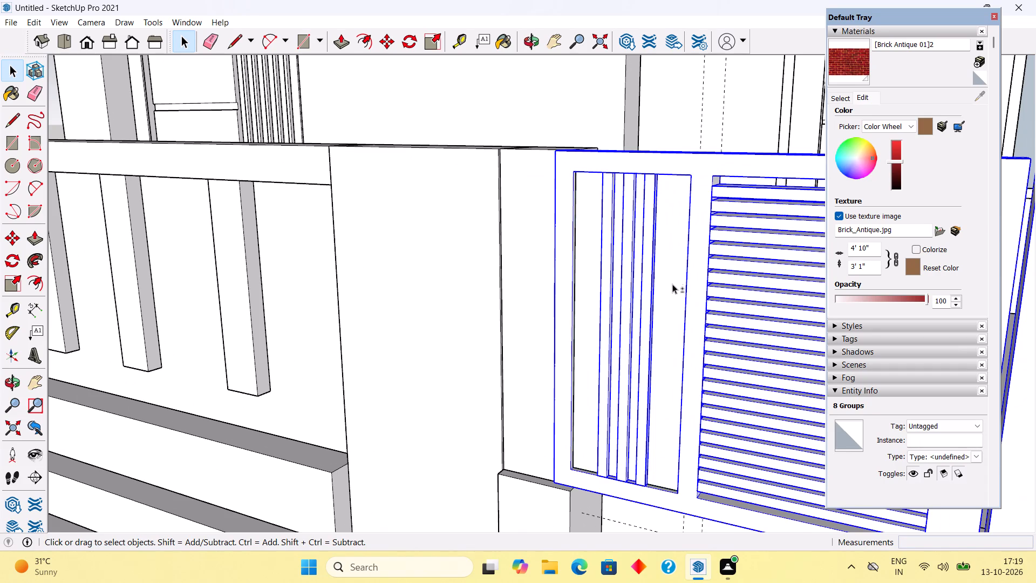
{"action": "middle_click_drag", "start_coordinate": [671, 279], "coordinate": [540, 204], "text": "shift"}
{"action": "left_click", "coordinate": [464, 194], "text": "shift"}
{"action": "scroll", "coordinate": [464, 194], "scroll_direction": "down", "scroll_amount": 4, "text": "shift"}
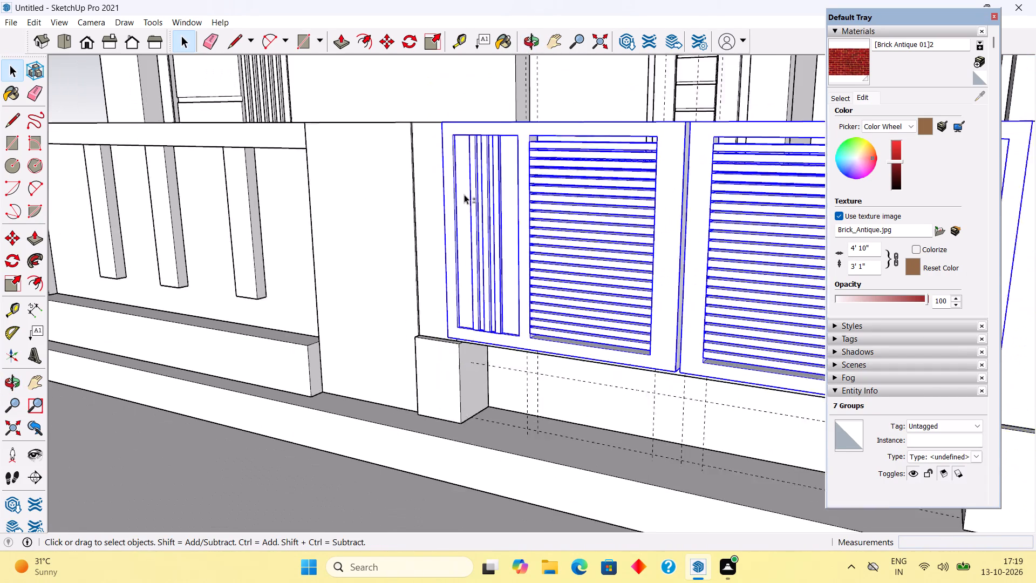
{"action": "scroll", "coordinate": [464, 194], "scroll_direction": "down", "scroll_amount": 4, "text": "shift"}
{"action": "right_click", "coordinate": [464, 194], "text": "shift"}
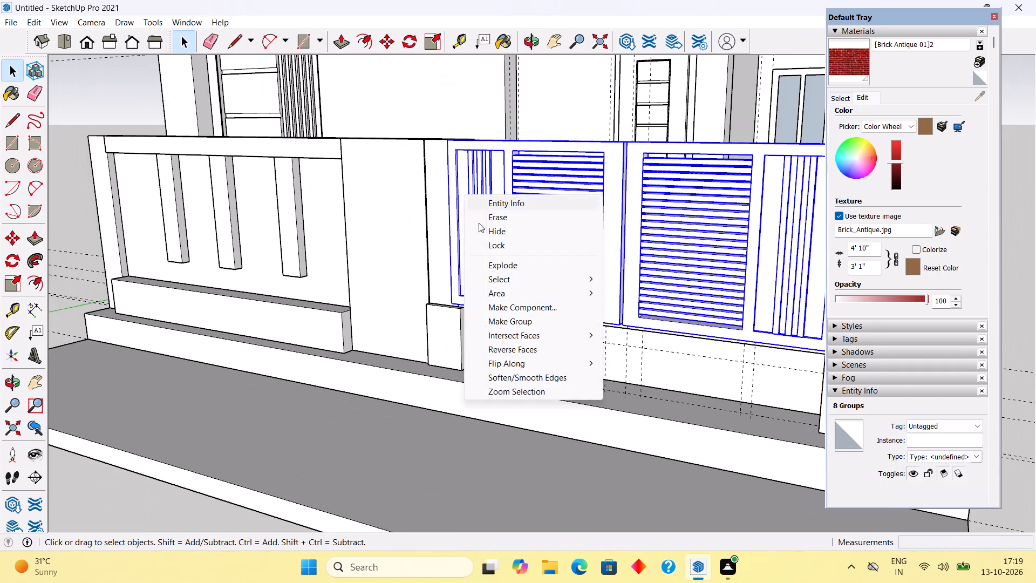
{"action": "left_click", "coordinate": [515, 317]}
Move the gate group back by its frame depth so its front sits flush with the pillar face.
{"action": "scroll", "coordinate": [515, 313], "scroll_direction": "down", "scroll_amount": 6}
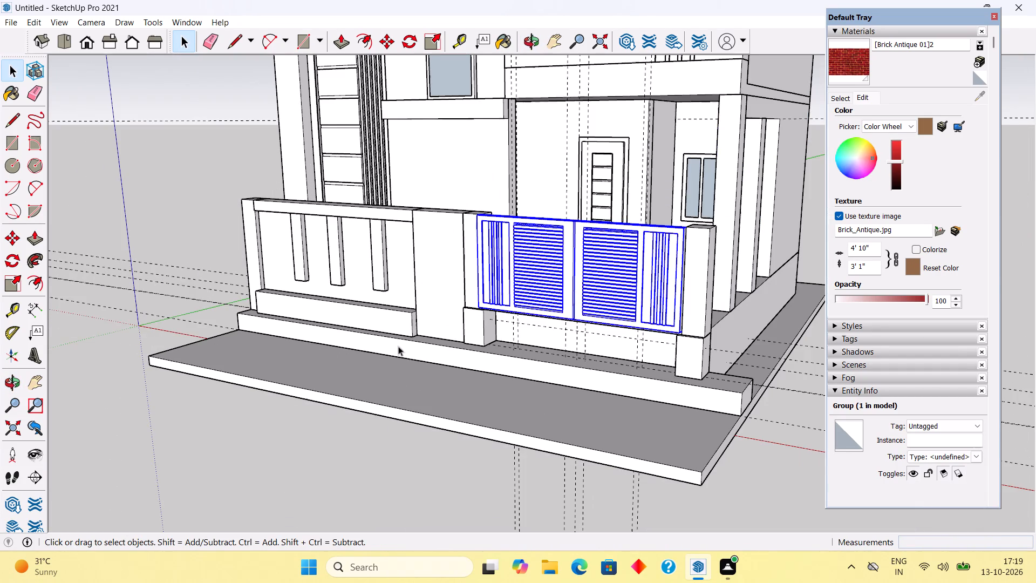
{"action": "middle_click_drag", "start_coordinate": [386, 346], "coordinate": [254, 342]}
{"action": "scroll", "coordinate": [522, 365], "scroll_direction": "up", "scroll_amount": 17}
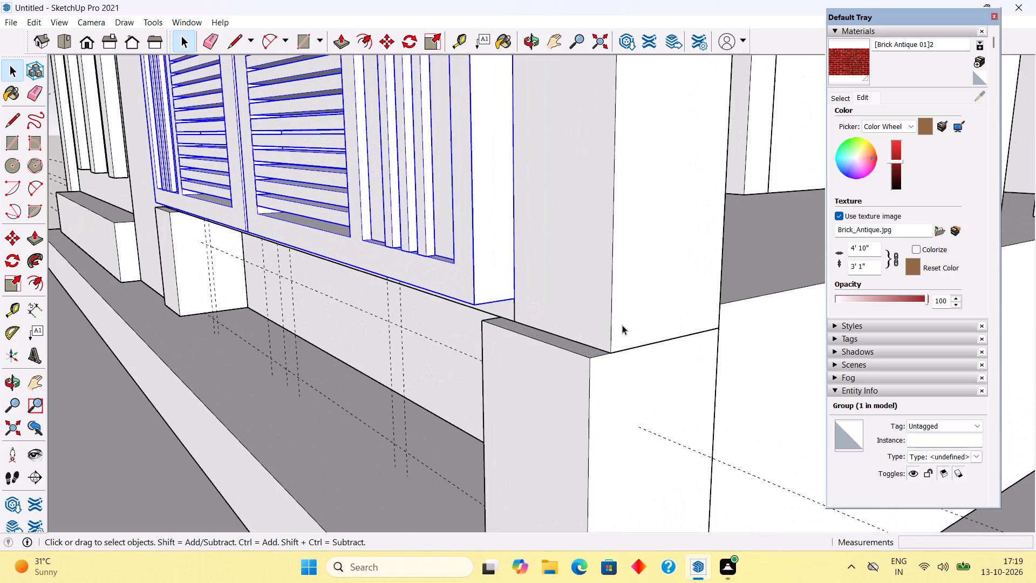
{"action": "key", "text": "m"}
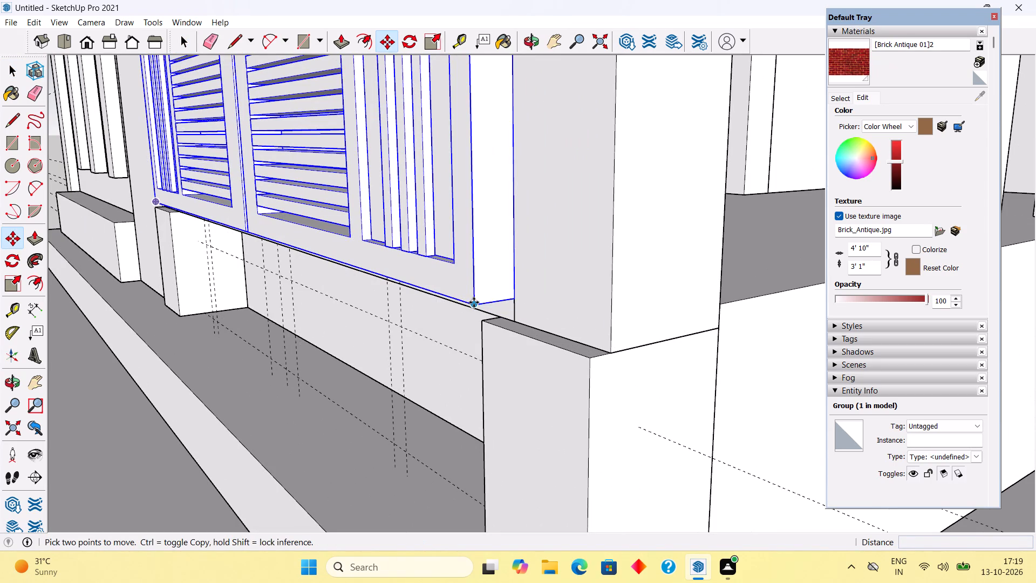
{"action": "left_click", "coordinate": [474, 302]}
{"action": "left_click", "coordinate": [515, 297]}
Move the gate group about 1 5/16" further inward to recess it between the pillars, and clear the selection.
{"action": "middle_click_drag", "start_coordinate": [517, 299], "coordinate": [766, 414]}
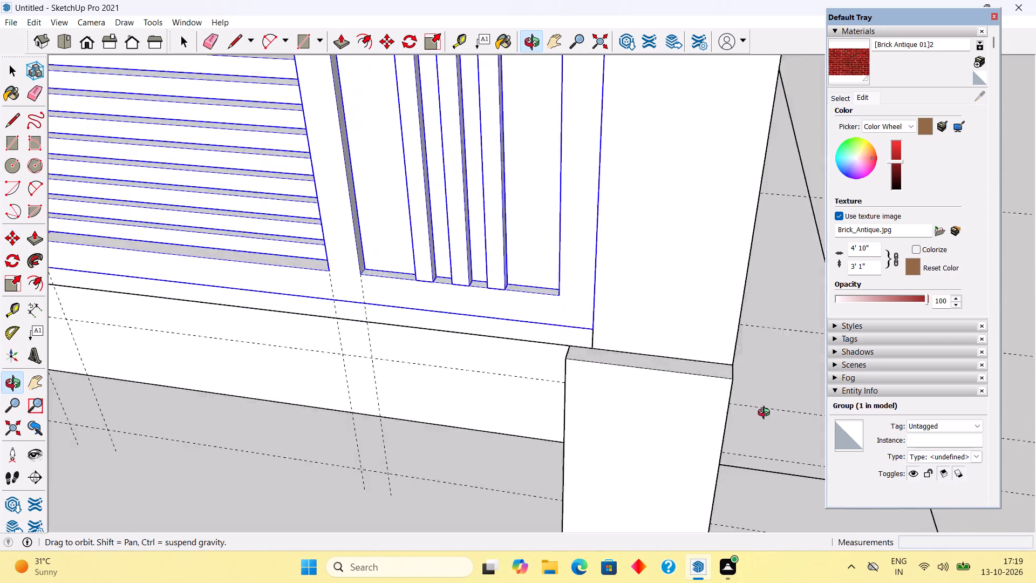
{"action": "middle_click_drag", "start_coordinate": [766, 414], "coordinate": [817, 433]}
{"action": "scroll", "coordinate": [657, 363], "scroll_direction": "up", "scroll_amount": 5}
{"action": "middle_click_drag", "start_coordinate": [572, 316], "coordinate": [637, 322]}
{"action": "scroll", "coordinate": [634, 309], "scroll_direction": "up", "scroll_amount": 6}
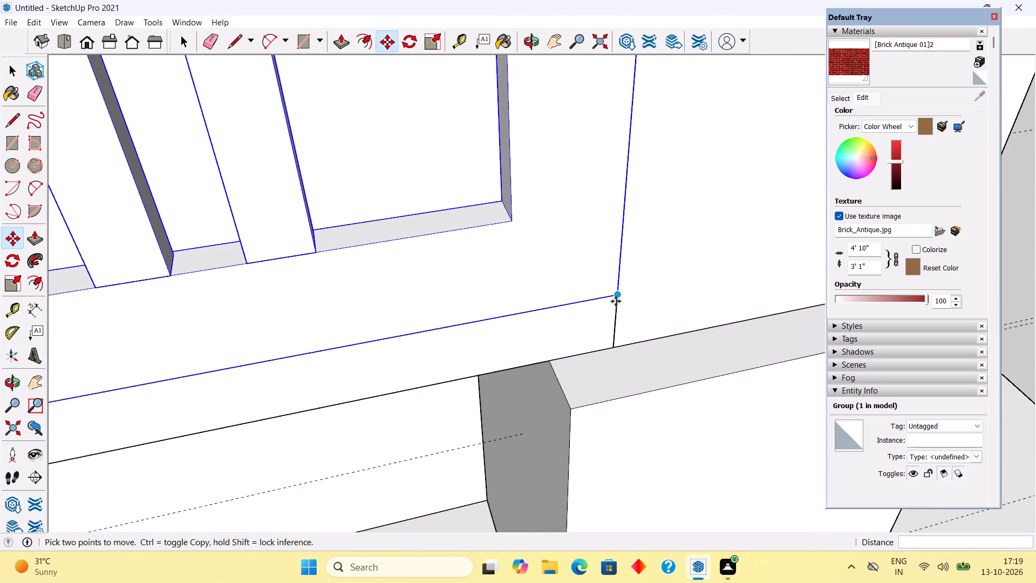
{"action": "left_click", "coordinate": [616, 301]}
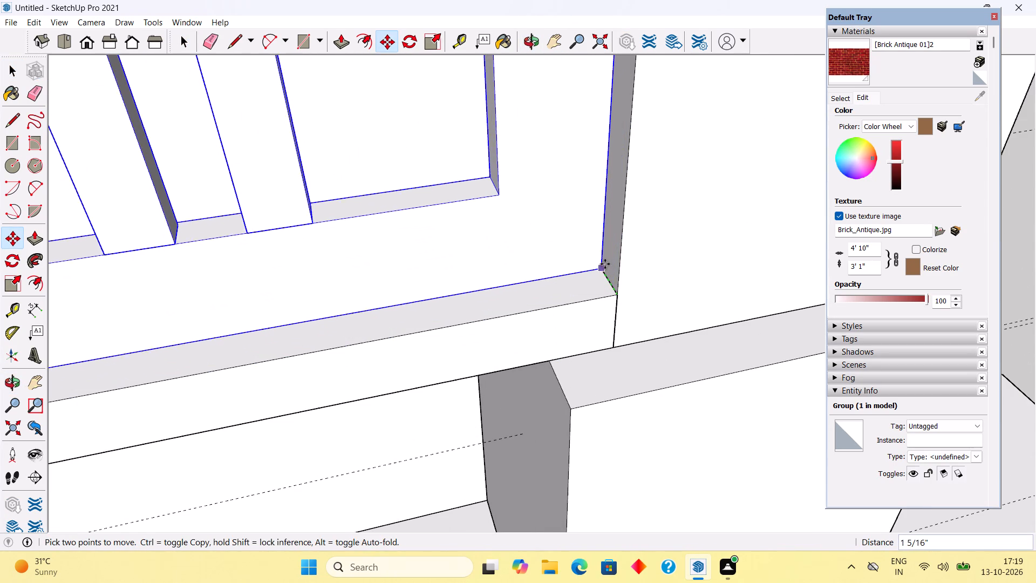
{"action": "left_click", "coordinate": [604, 263]}
{"action": "key", "text": "space"}
{"action": "scroll", "coordinate": [604, 263], "scroll_direction": "down", "scroll_amount": 19}
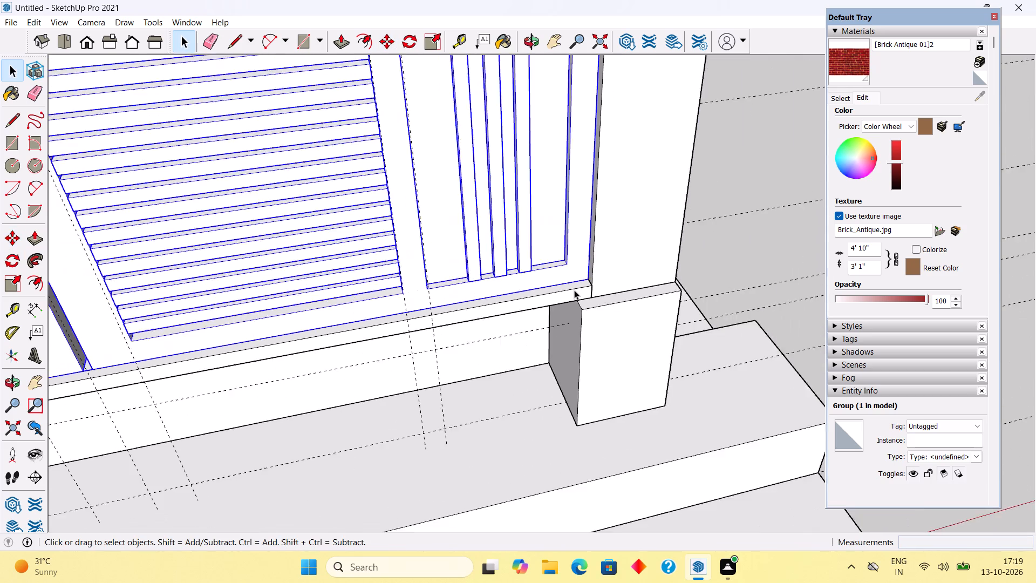
{"action": "scroll", "coordinate": [574, 290], "scroll_direction": "down", "scroll_amount": 5}
{"action": "left_click", "coordinate": [717, 239]}
Examine the gate's fit between the pillars, the boundary wall and the whole front elevation from several angles.
{"action": "middle_click_drag", "start_coordinate": [603, 271], "coordinate": [568, 145]}
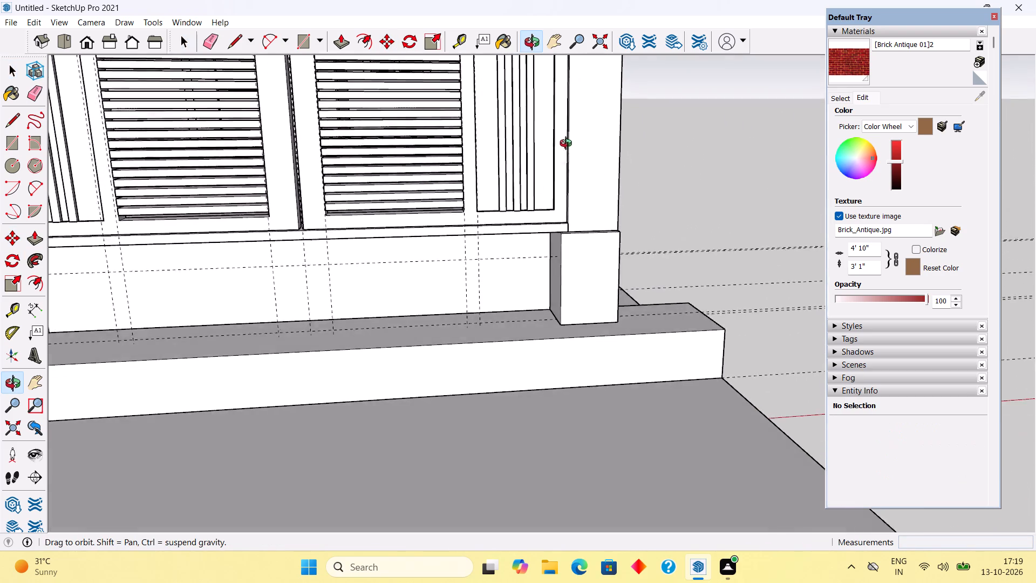
{"action": "middle_click_drag", "start_coordinate": [568, 145], "coordinate": [403, 201]}
{"action": "scroll", "coordinate": [403, 201], "scroll_direction": "down", "scroll_amount": 4}
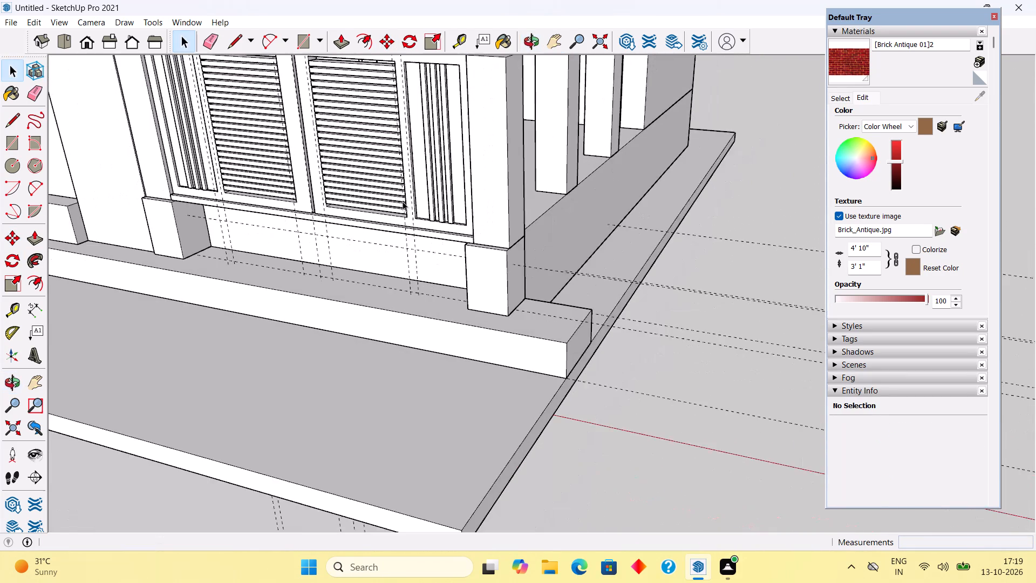
{"action": "scroll", "coordinate": [403, 201], "scroll_direction": "down", "scroll_amount": 4}
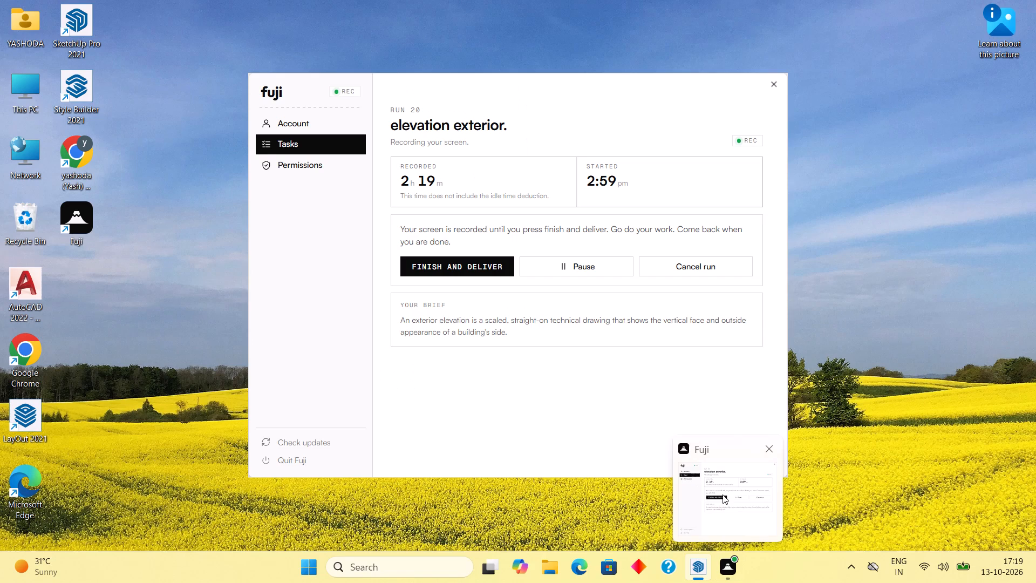
{"action": "scroll", "coordinate": [426, 364], "scroll_direction": "down", "scroll_amount": 5}
{"action": "middle_click_drag", "start_coordinate": [288, 313], "coordinate": [465, 276]}
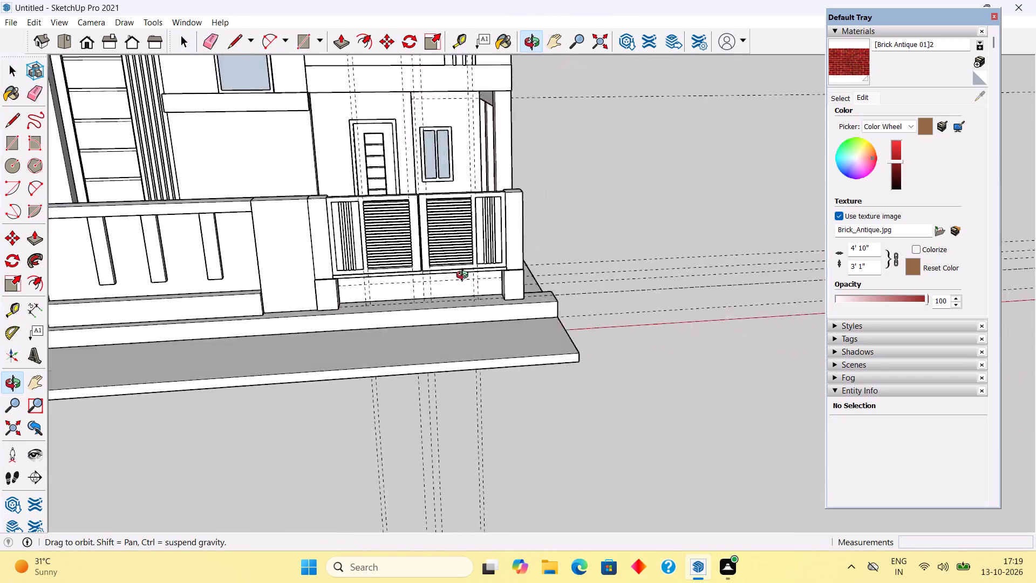
{"action": "middle_click_drag", "start_coordinate": [465, 276], "coordinate": [468, 276]}
{"action": "scroll", "coordinate": [468, 276], "scroll_direction": "down", "scroll_amount": 4}
{"action": "scroll", "coordinate": [301, 293], "scroll_direction": "up", "scroll_amount": 3}
{"action": "scroll", "coordinate": [301, 293], "scroll_direction": "down", "scroll_amount": 10}
{"action": "scroll", "coordinate": [301, 293], "scroll_direction": "up", "scroll_amount": 5}
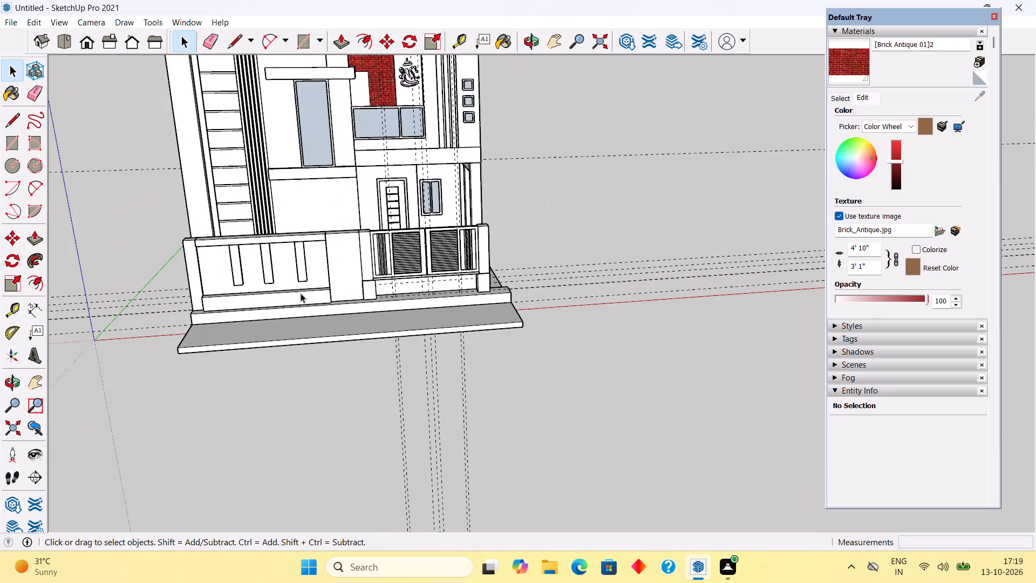
{"action": "scroll", "coordinate": [301, 293], "scroll_direction": "up", "scroll_amount": 2}
{"action": "scroll", "coordinate": [301, 293], "scroll_direction": "down", "scroll_amount": 9}
{"action": "middle_click_drag", "start_coordinate": [301, 293], "coordinate": [294, 155]}
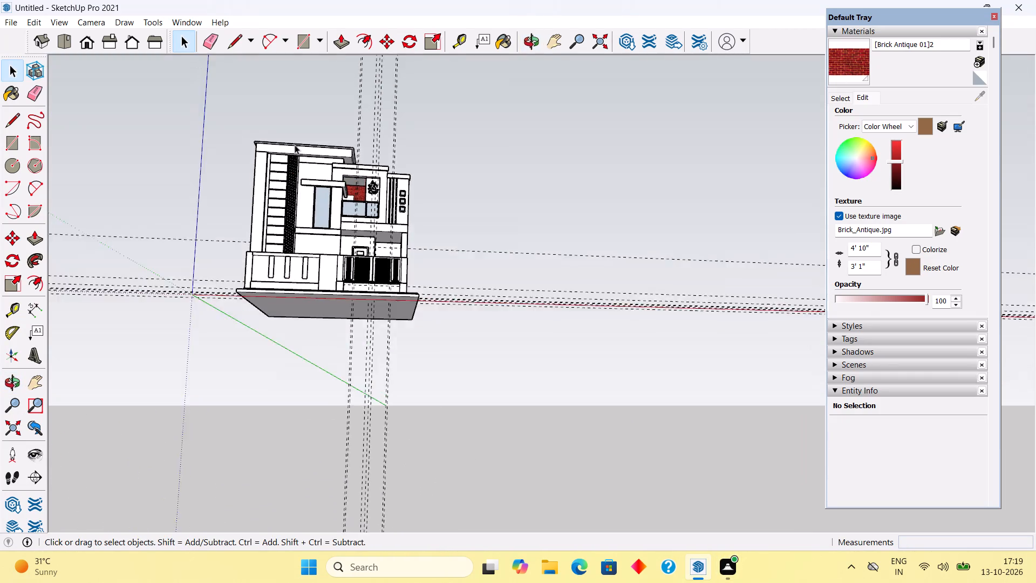
{"action": "scroll", "coordinate": [294, 145], "scroll_direction": "up", "scroll_amount": 2}
{"action": "scroll", "coordinate": [322, 205], "scroll_direction": "up", "scroll_amount": 4}
{"action": "middle_click_drag", "start_coordinate": [333, 232], "coordinate": [298, 361]}
{"action": "scroll", "coordinate": [298, 363], "scroll_direction": "up", "scroll_amount": 5}
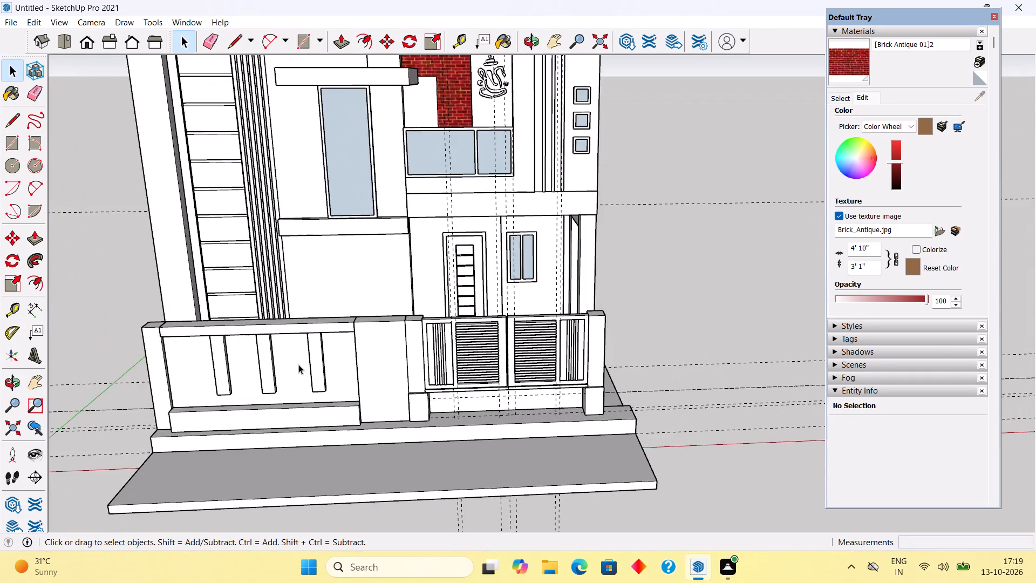
{"action": "scroll", "coordinate": [298, 364], "scroll_direction": "up", "scroll_amount": 3}
{"action": "scroll", "coordinate": [304, 364], "scroll_direction": "down", "scroll_amount": 4}
{"action": "scroll", "coordinate": [322, 358], "scroll_direction": "up", "scroll_amount": 1}
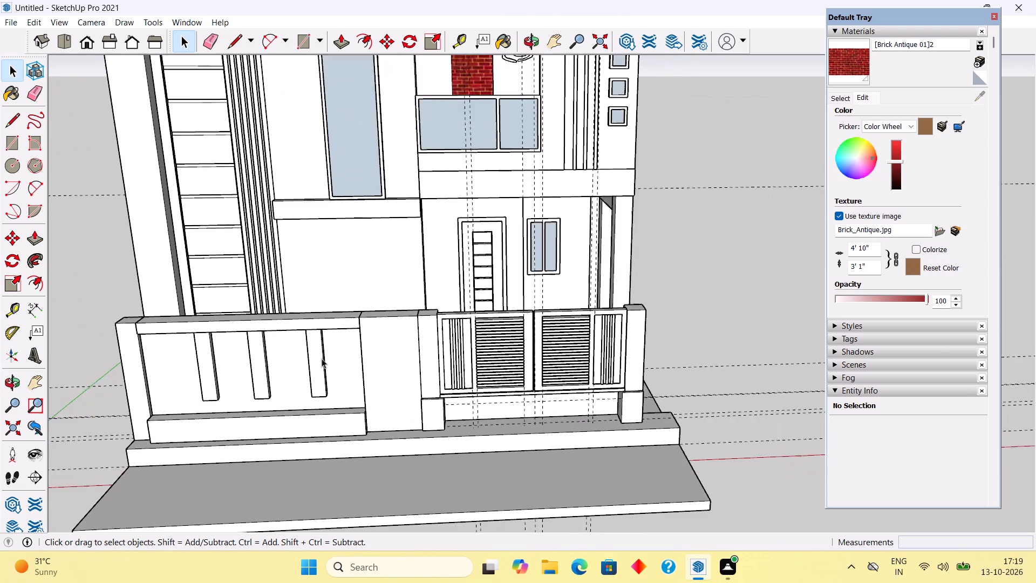
{"action": "scroll", "coordinate": [322, 358], "scroll_direction": "up", "scroll_amount": 2}
{"action": "middle_click_drag", "start_coordinate": [471, 442], "coordinate": [384, 328]}
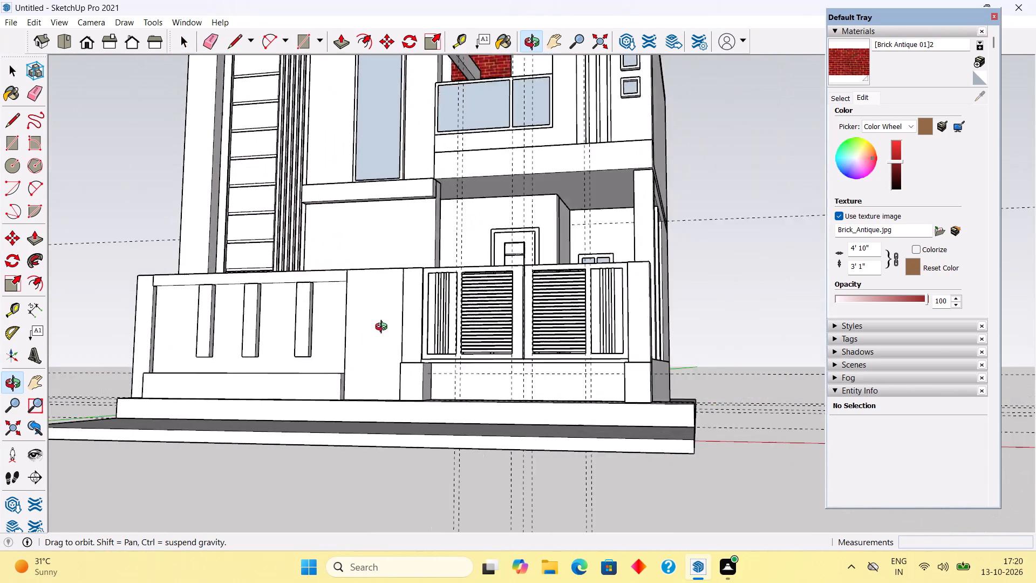
{"action": "middle_click_drag", "start_coordinate": [384, 328], "coordinate": [148, 443]}
{"action": "scroll", "coordinate": [547, 430], "scroll_direction": "up", "scroll_amount": 4}
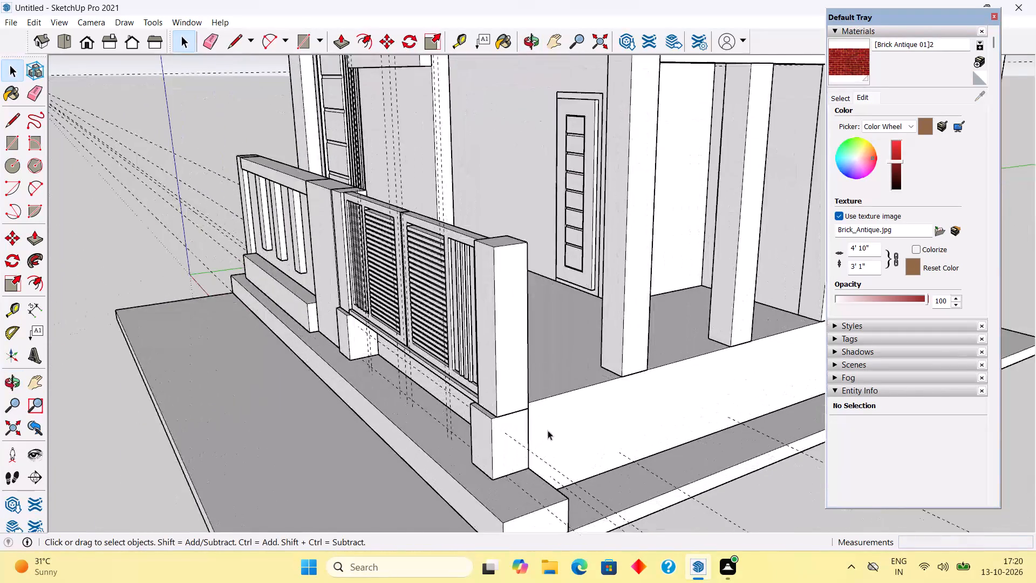
{"action": "scroll", "coordinate": [548, 430], "scroll_direction": "up", "scroll_amount": 1}
{"action": "middle_click_drag", "start_coordinate": [316, 445], "coordinate": [512, 423]}
{"action": "scroll", "coordinate": [740, 396], "scroll_direction": "up", "scroll_amount": 4}
{"action": "middle_click_drag", "start_coordinate": [736, 404], "coordinate": [690, 386]}
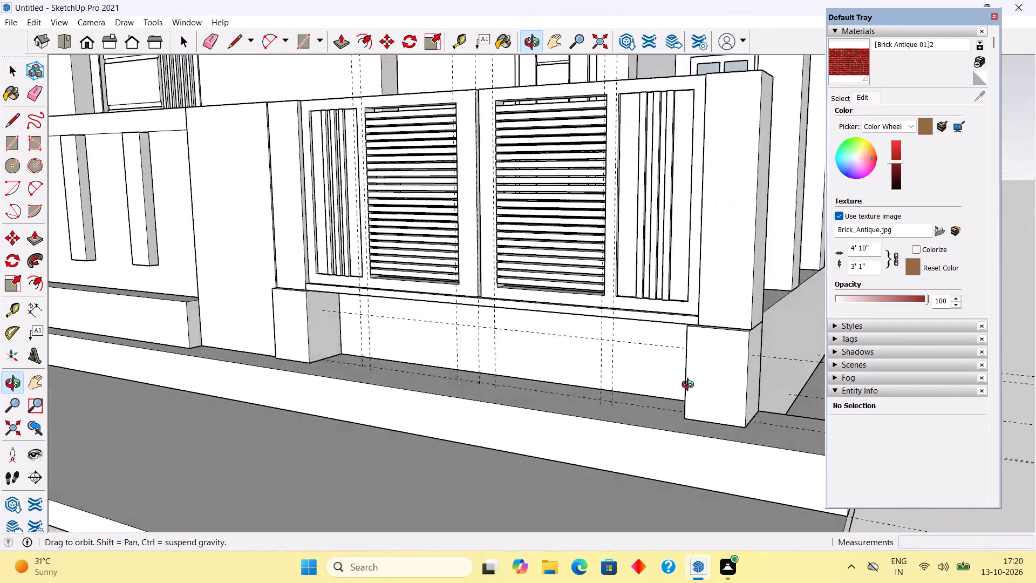
{"action": "middle_click_drag", "start_coordinate": [690, 386], "coordinate": [799, 322]}
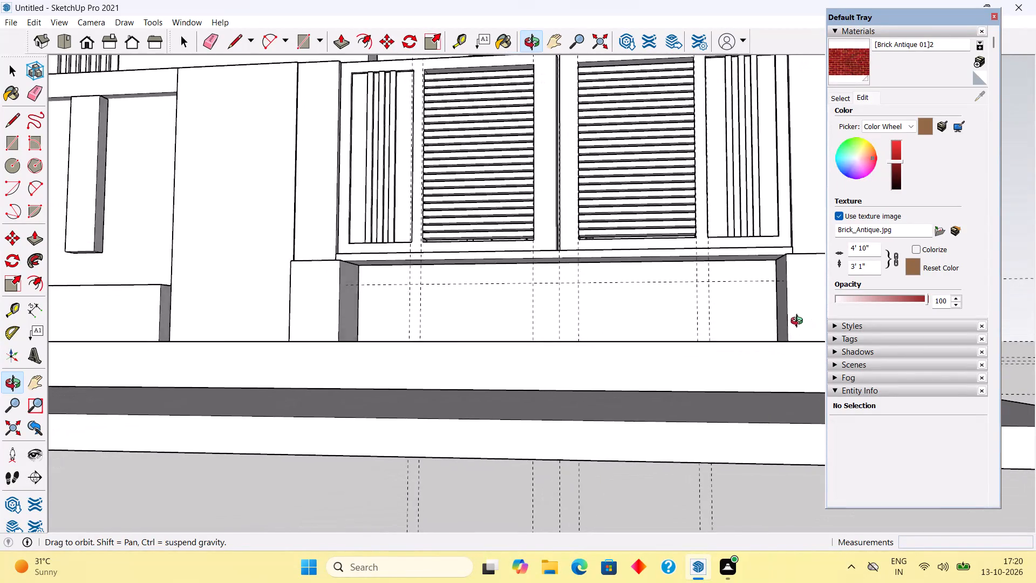
{"action": "middle_click_drag", "start_coordinate": [799, 322], "coordinate": [795, 323]}
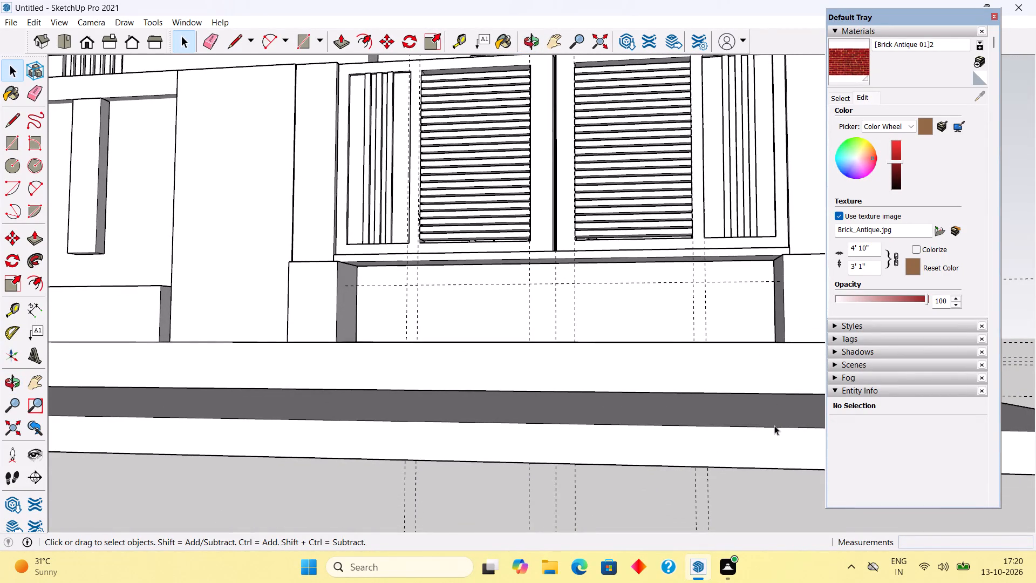
{"action": "middle_click_drag", "start_coordinate": [774, 424], "coordinate": [780, 505]}
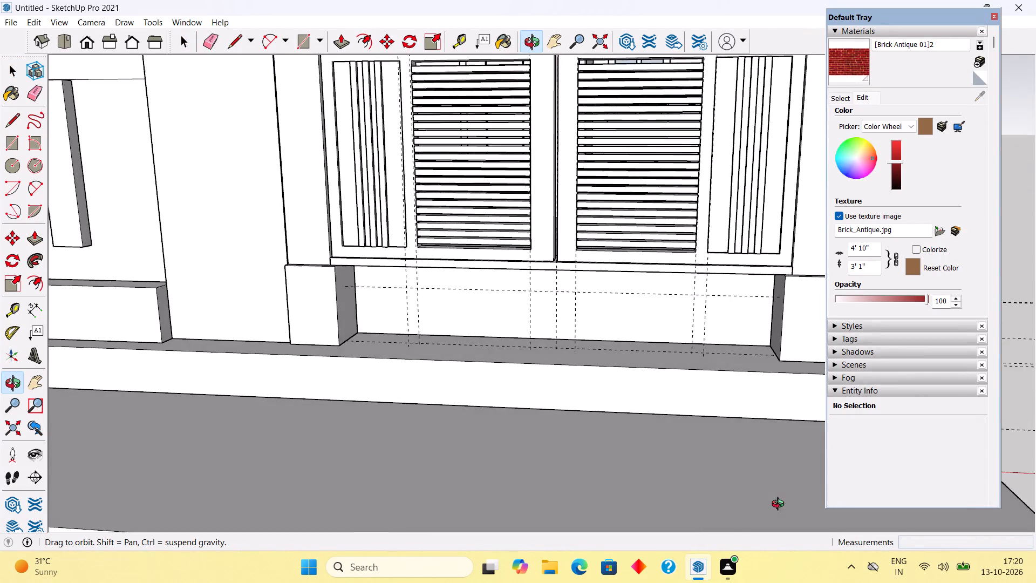
{"action": "middle_click_drag", "start_coordinate": [780, 505], "coordinate": [715, 516]}
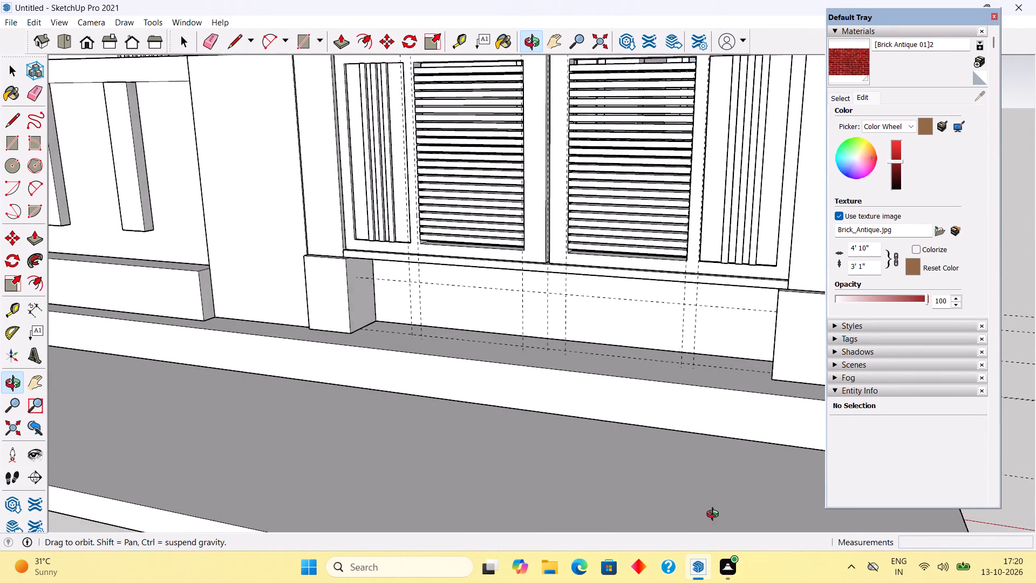
{"action": "middle_click_drag", "start_coordinate": [715, 516], "coordinate": [633, 512]}
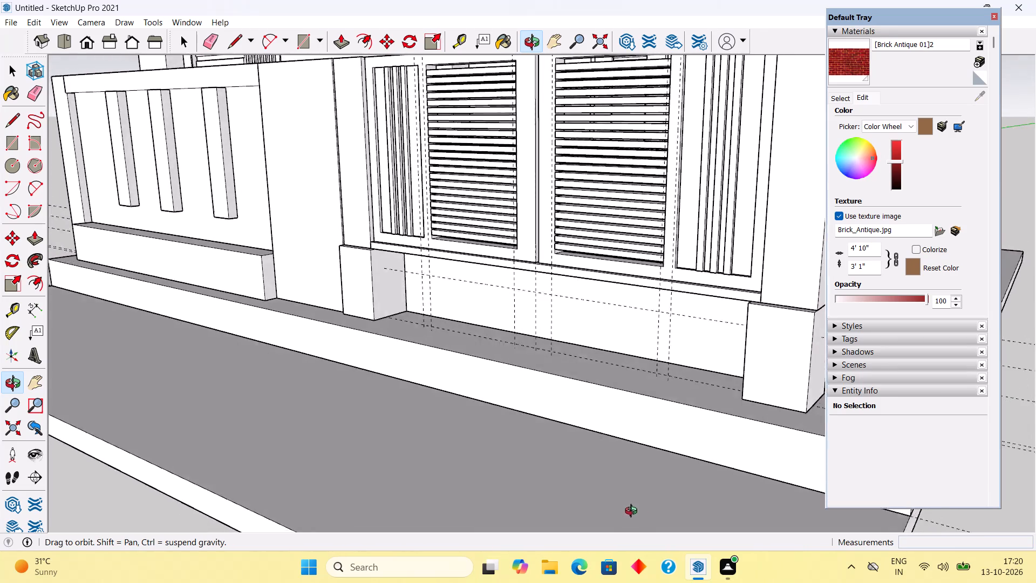
Draw a ramp profile's sloped line, about 8' 3", from the gate pillar's base to the slab's front edge, and its base line back to the step.
{"action": "middle_click_drag", "start_coordinate": [633, 512], "coordinate": [816, 514]}
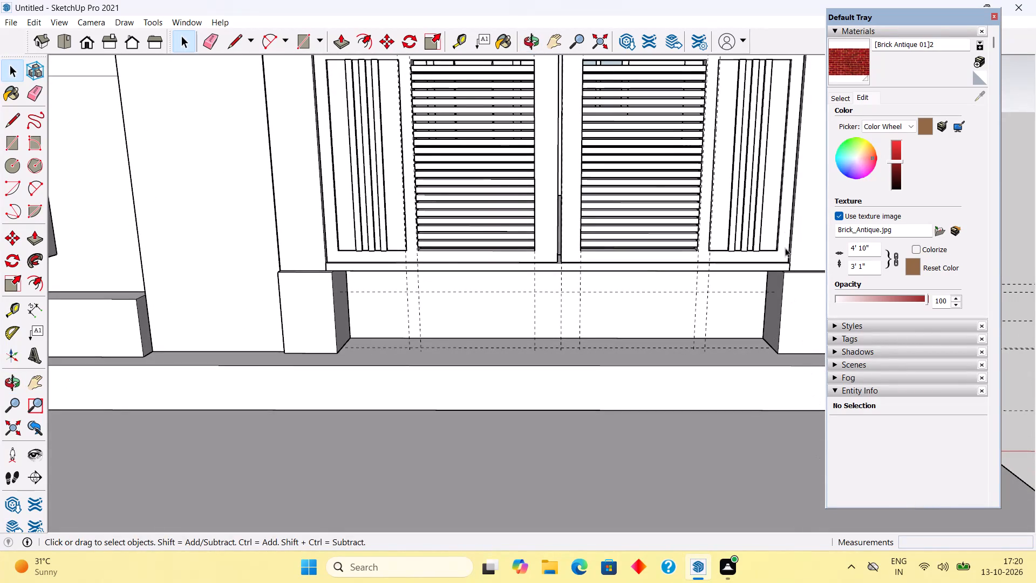
{"action": "middle_click_drag", "start_coordinate": [777, 257], "coordinate": [775, 186]}
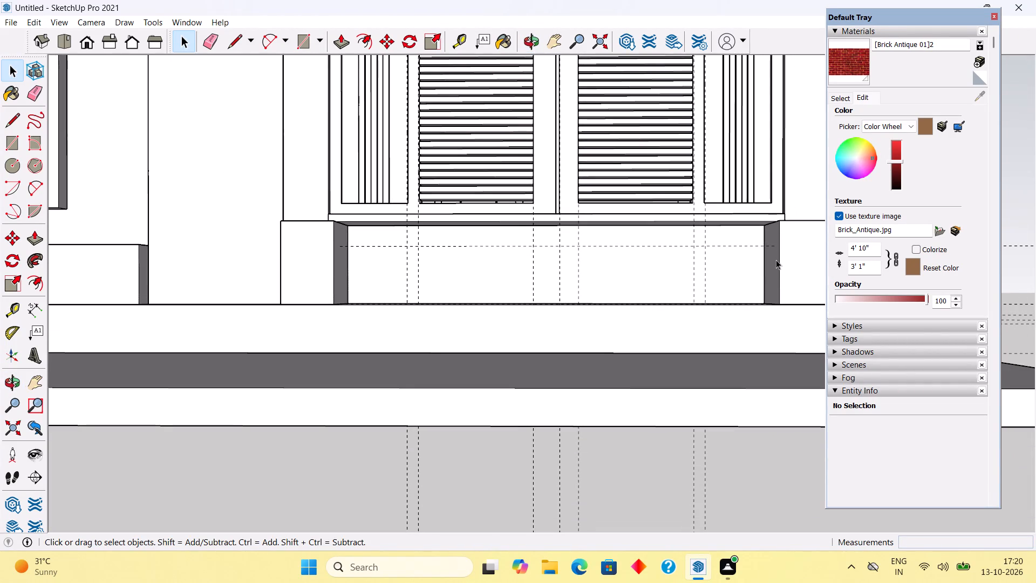
{"action": "key", "text": "l"}
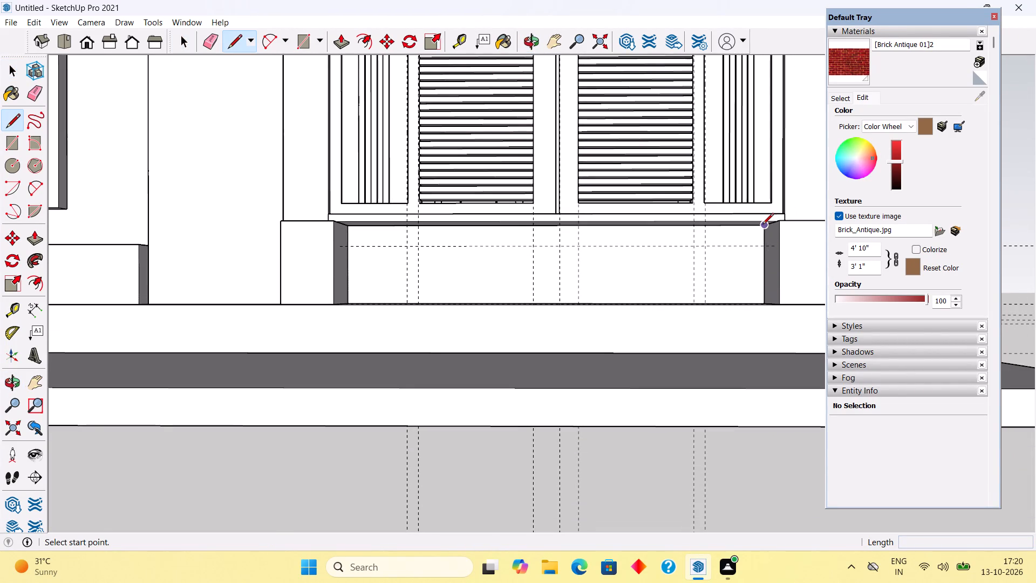
{"action": "left_click", "coordinate": [762, 225]}
{"action": "scroll", "coordinate": [763, 312], "scroll_direction": "down", "scroll_amount": 6}
{"action": "middle_click_drag", "start_coordinate": [761, 314], "coordinate": [434, 407]}
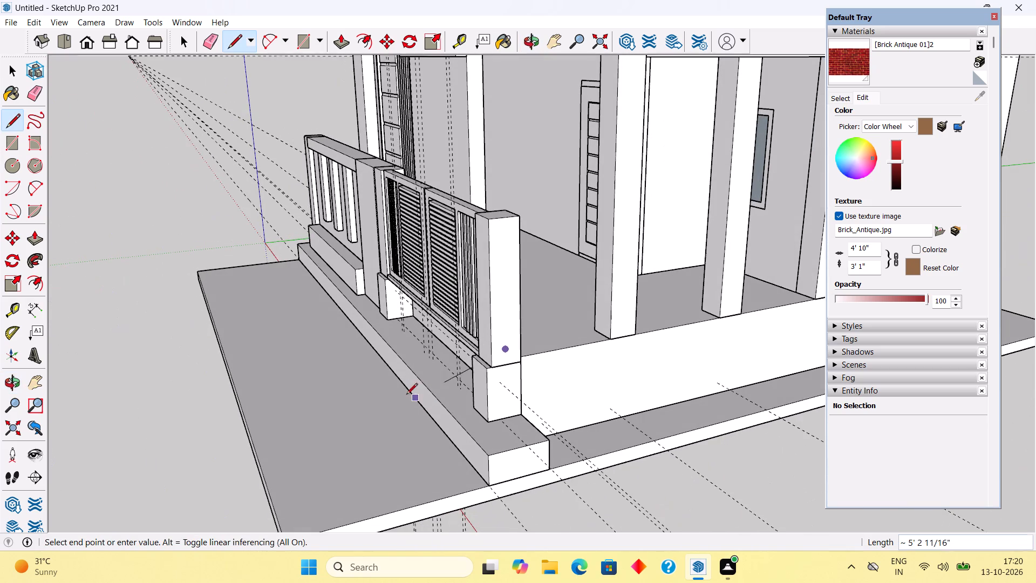
{"action": "left_click", "coordinate": [268, 478]}
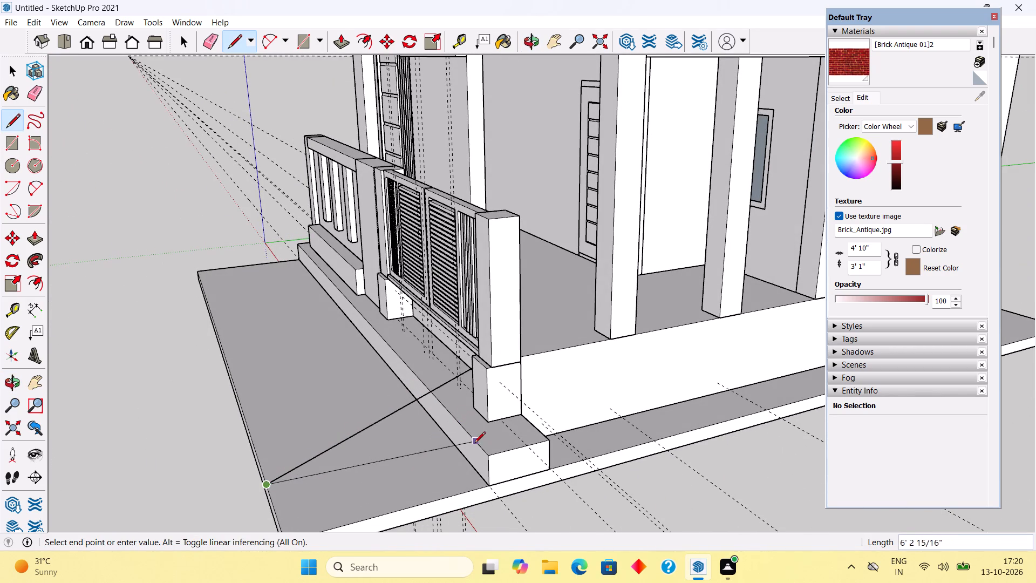
{"action": "middle_click_drag", "start_coordinate": [459, 408], "coordinate": [573, 410]}
{"action": "scroll", "coordinate": [575, 449], "scroll_direction": "up", "scroll_amount": 3}
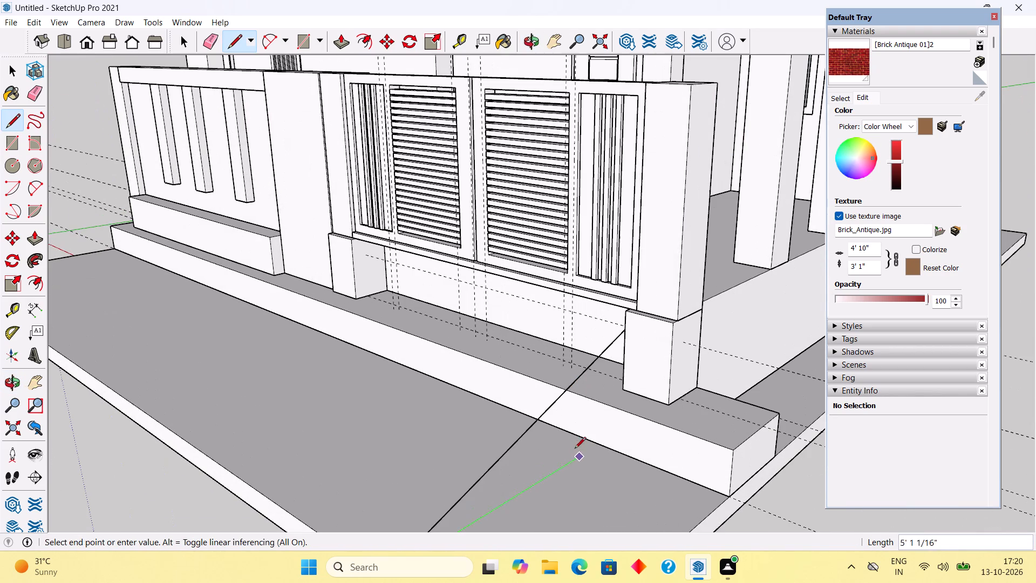
{"action": "scroll", "coordinate": [575, 449], "scroll_direction": "up", "scroll_amount": 1}
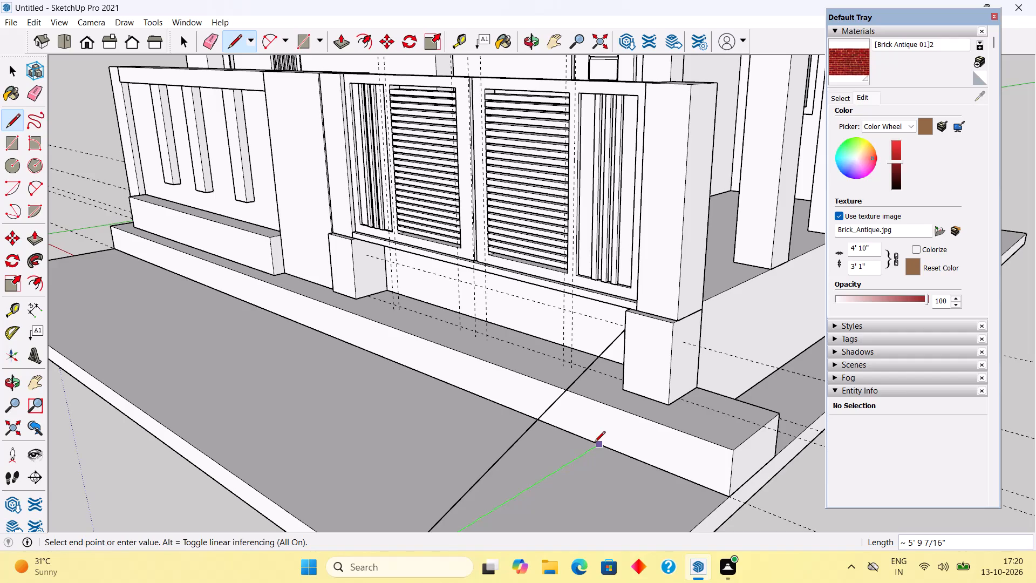
{"action": "left_click", "coordinate": [595, 444]}
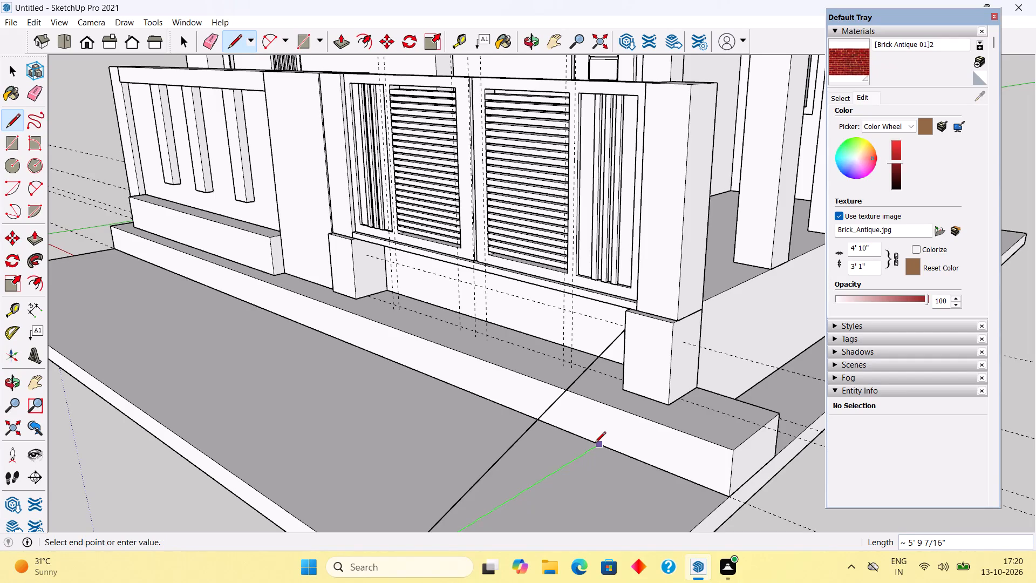
Hide the long front step group running below the boundary wall and gate.
{"action": "key", "text": "space"}
{"action": "left_click", "coordinate": [606, 423]}
{"action": "right_click", "coordinate": [606, 423]}
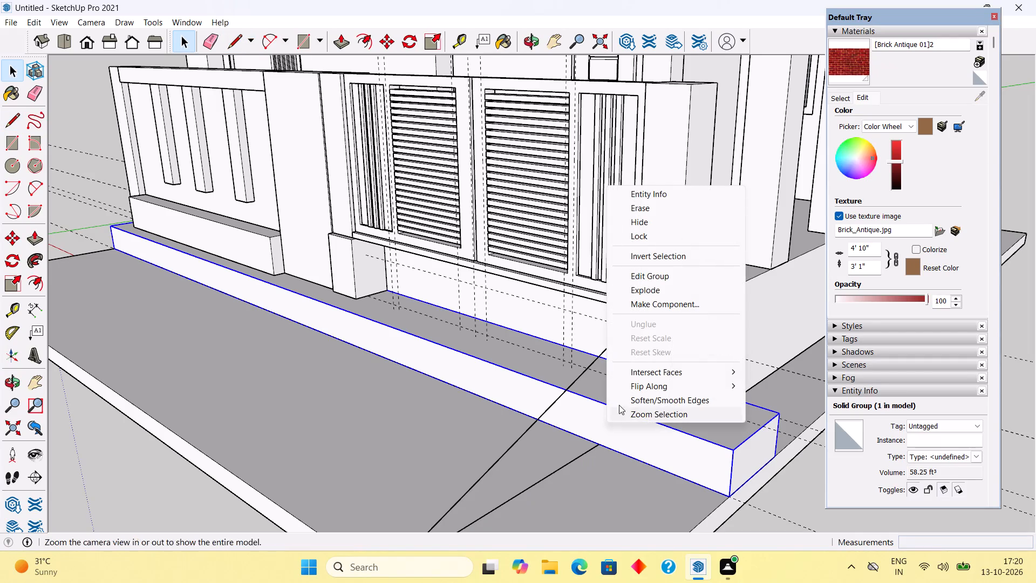
{"action": "left_click", "coordinate": [657, 219]}
Extend the ramp's base line 2' to the plinth face and close the triangular profile with a 2' 10" vertical line up to the slope's start.
{"action": "scroll", "coordinate": [642, 417], "scroll_direction": "up", "scroll_amount": 3}
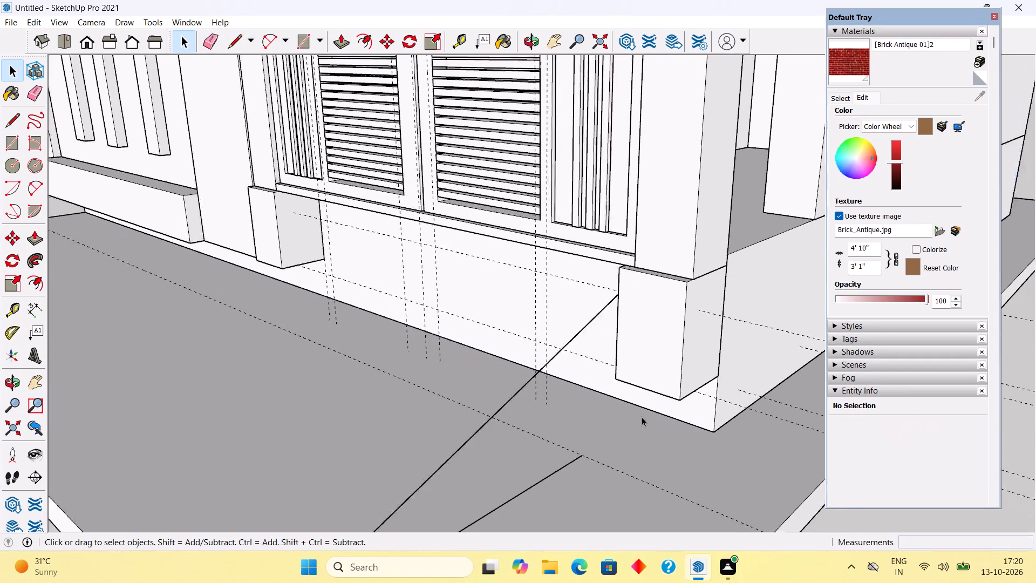
{"action": "scroll", "coordinate": [642, 417], "scroll_direction": "up", "scroll_amount": 1}
{"action": "middle_click_drag", "start_coordinate": [629, 392], "coordinate": [576, 362]}
{"action": "key", "text": "l"}
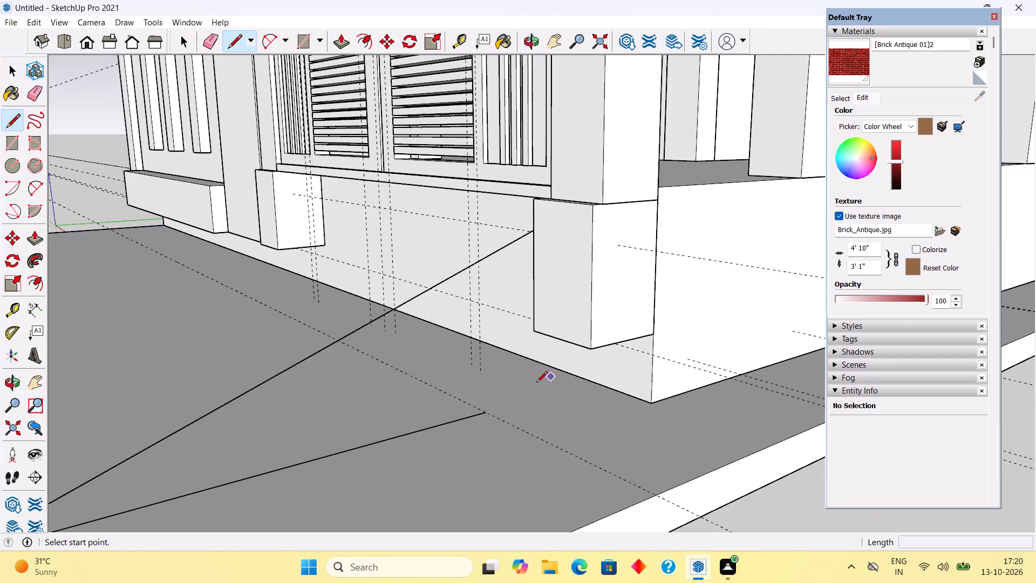
{"action": "middle_click_drag", "start_coordinate": [522, 390], "coordinate": [393, 359]}
{"action": "scroll", "coordinate": [359, 352], "scroll_direction": "up", "scroll_amount": 1}
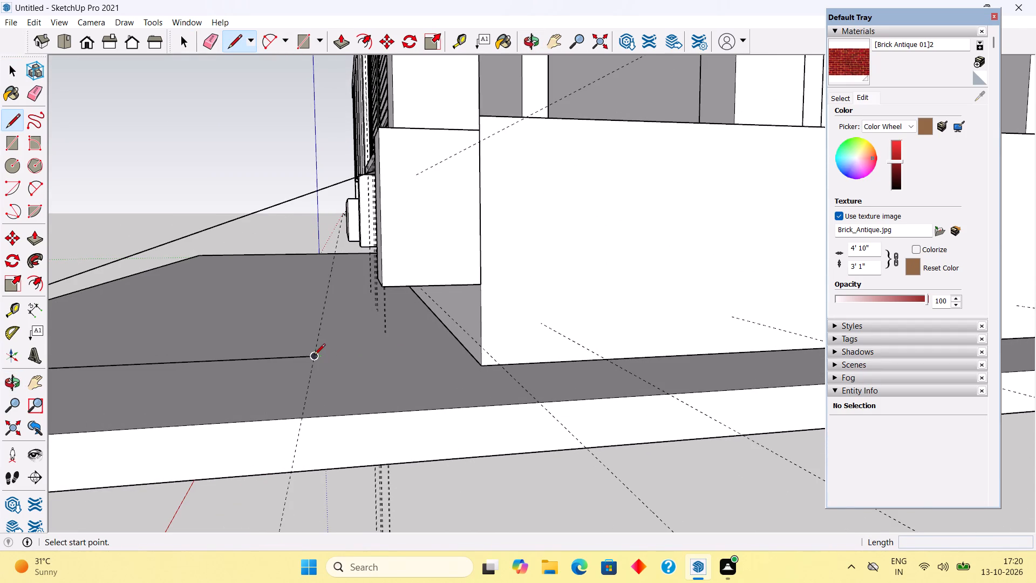
{"action": "left_click", "coordinate": [314, 356]}
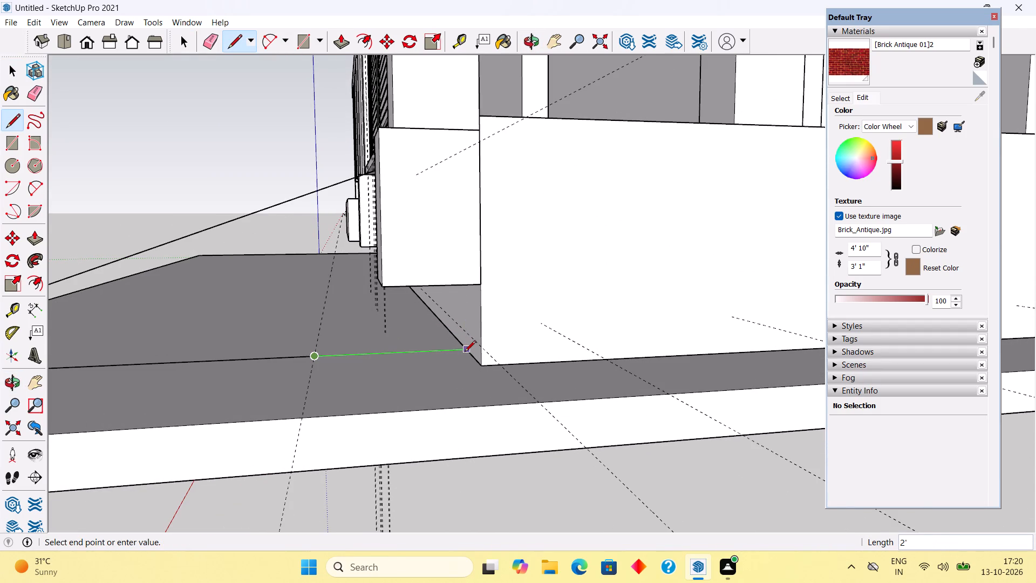
{"action": "left_click", "coordinate": [465, 352]}
{"action": "middle_click_drag", "start_coordinate": [467, 337], "coordinate": [827, 377]}
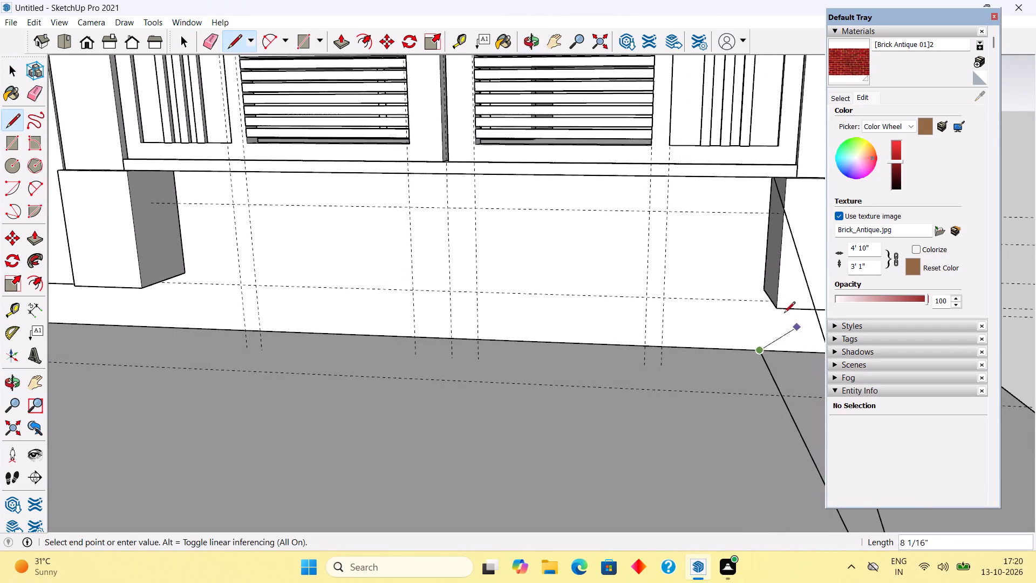
{"action": "middle_click_drag", "start_coordinate": [779, 205], "coordinate": [777, 137]}
{"action": "scroll", "coordinate": [765, 138], "scroll_direction": "up", "scroll_amount": 2}
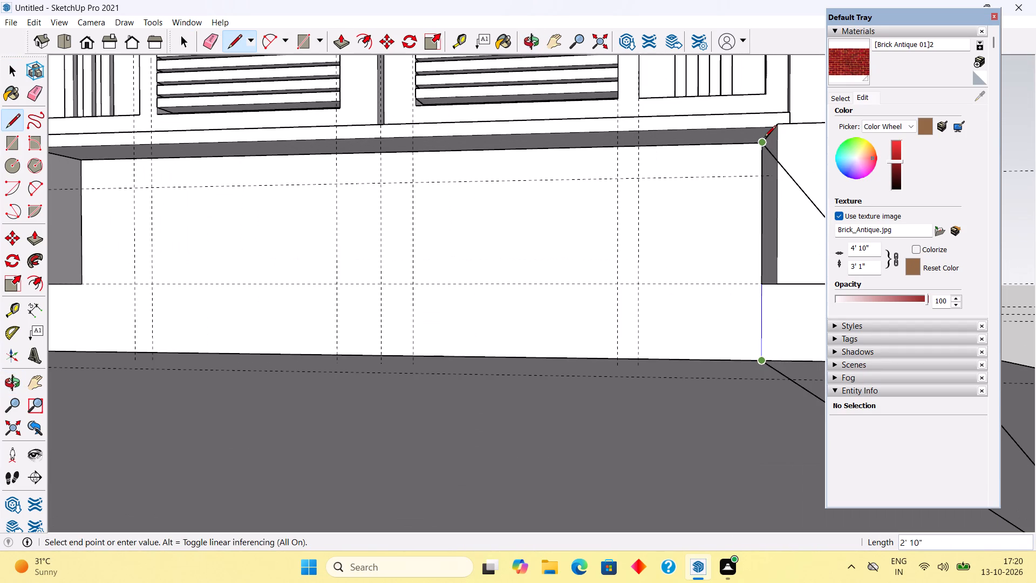
{"action": "left_click", "coordinate": [764, 138]}
{"action": "key", "text": "space"}
Extrude the triangular profile about 9' 9 1/2" across the gate opening to the opposite pillar to form the ramp.
{"action": "scroll", "coordinate": [705, 188], "scroll_direction": "down", "scroll_amount": 2}
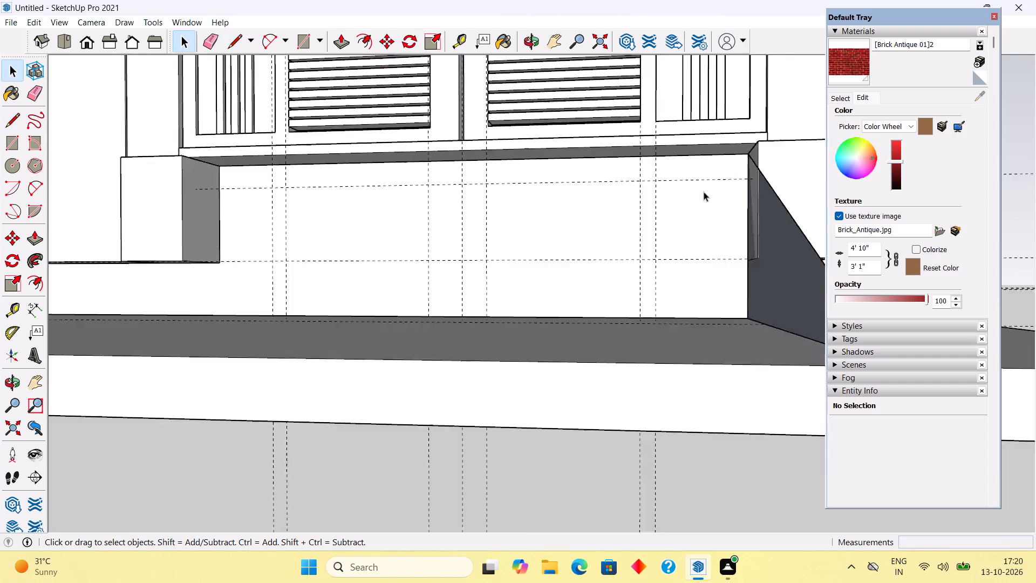
{"action": "scroll", "coordinate": [704, 192], "scroll_direction": "down", "scroll_amount": 8}
{"action": "middle_click_drag", "start_coordinate": [698, 235], "coordinate": [806, 395]}
{"action": "scroll", "coordinate": [805, 397], "scroll_direction": "down", "scroll_amount": 4}
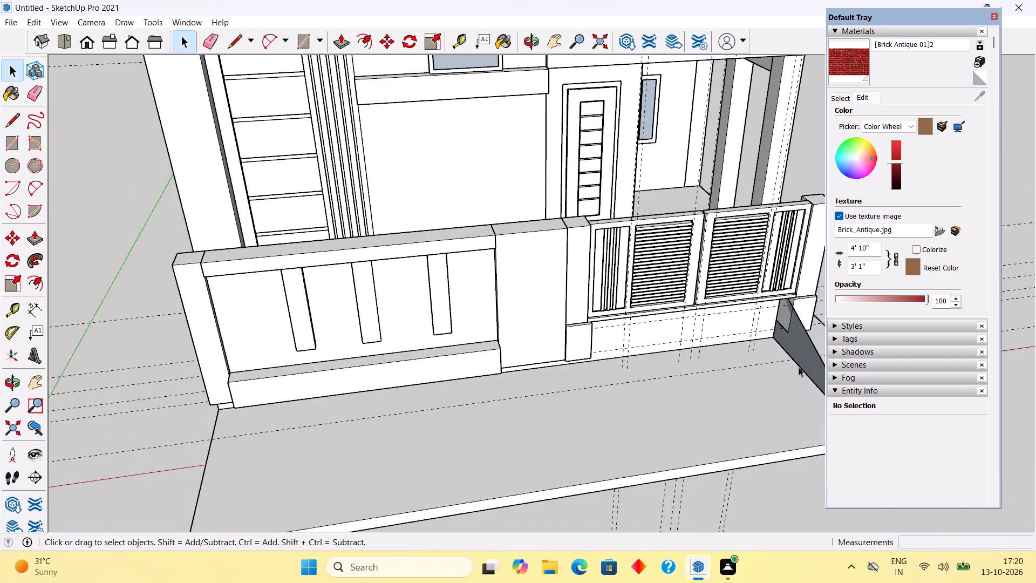
{"action": "key", "text": "p"}
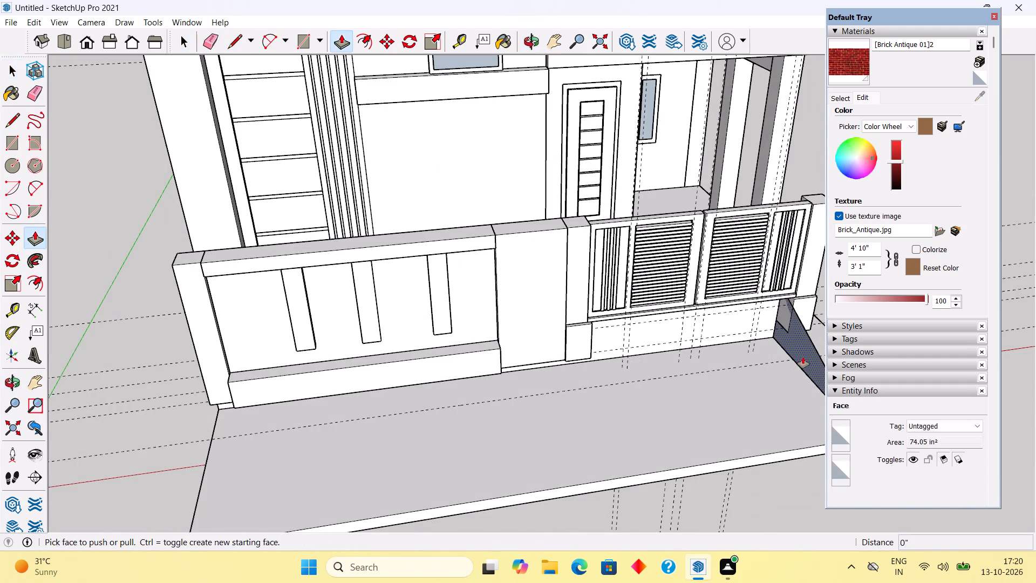
{"action": "left_click", "coordinate": [803, 357]}
{"action": "middle_click_drag", "start_coordinate": [666, 336], "coordinate": [637, 333]}
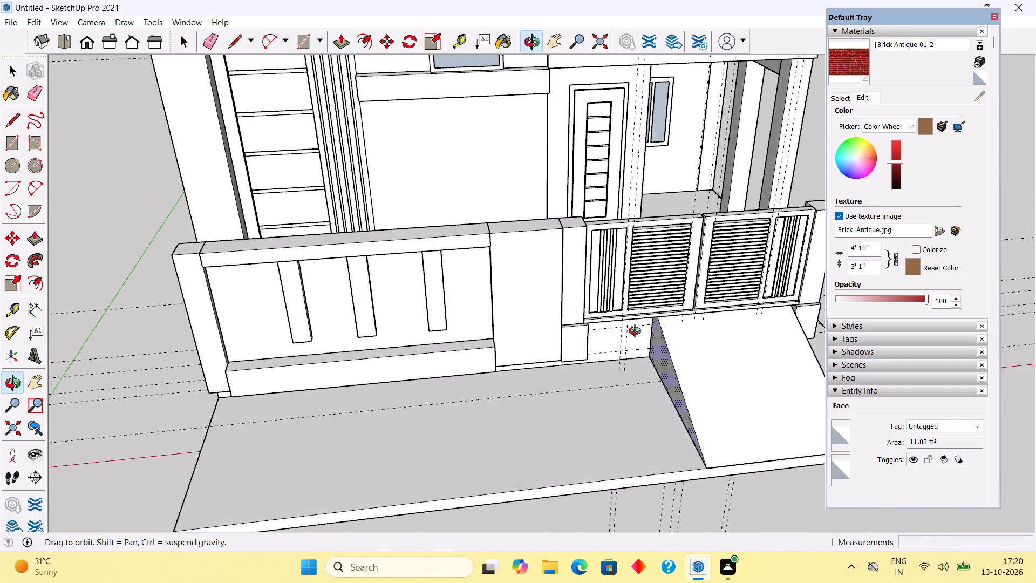
{"action": "middle_click_drag", "start_coordinate": [637, 333], "coordinate": [550, 328]}
{"action": "scroll", "coordinate": [568, 347], "scroll_direction": "up", "scroll_amount": 8}
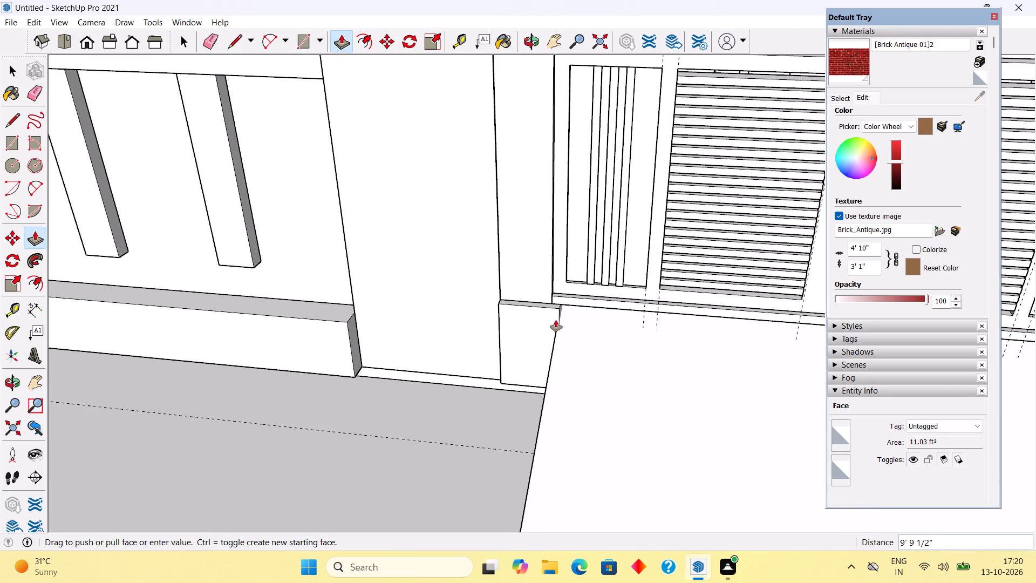
{"action": "left_click", "coordinate": [556, 319]}
{"action": "key", "text": "space"}
Examine the gate ramp against the slab, pillars and front elevation from several angles.
{"action": "scroll", "coordinate": [557, 318], "scroll_direction": "down", "scroll_amount": 9}
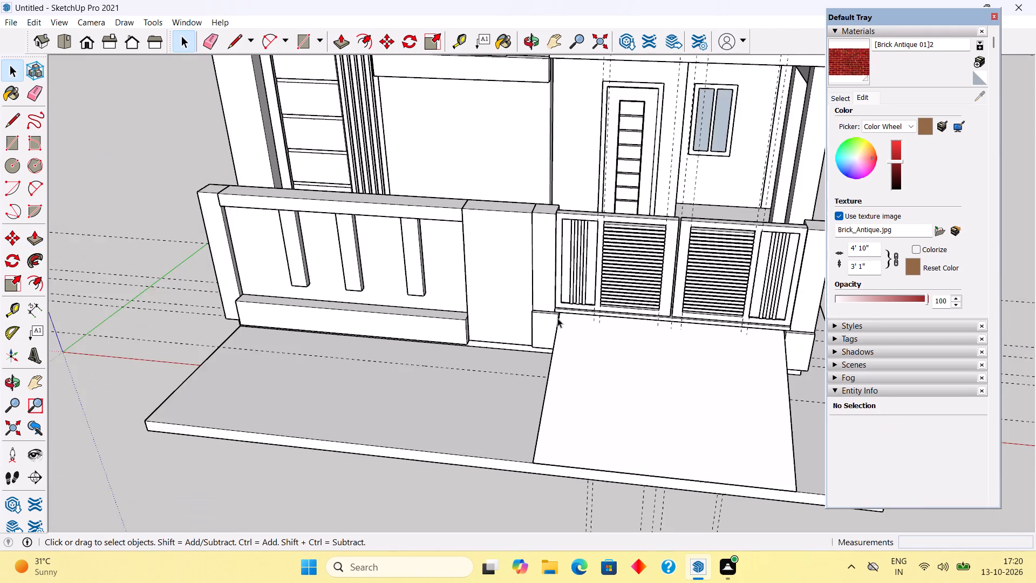
{"action": "scroll", "coordinate": [557, 318], "scroll_direction": "down", "scroll_amount": 6}
{"action": "left_click", "coordinate": [767, 238]}
{"action": "middle_click_drag", "start_coordinate": [523, 448], "coordinate": [740, 432]}
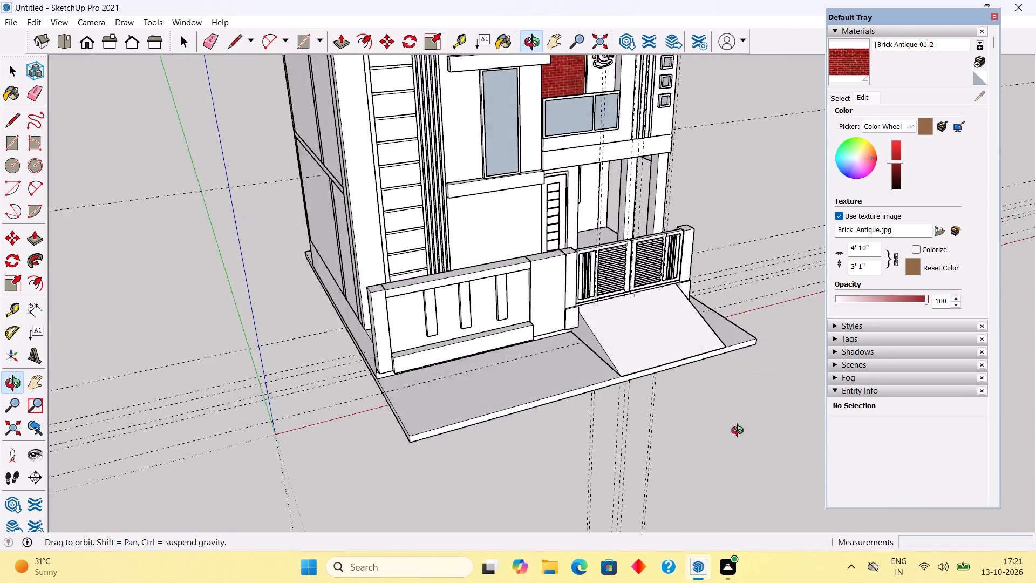
{"action": "middle_click_drag", "start_coordinate": [740, 432], "coordinate": [409, 451]}
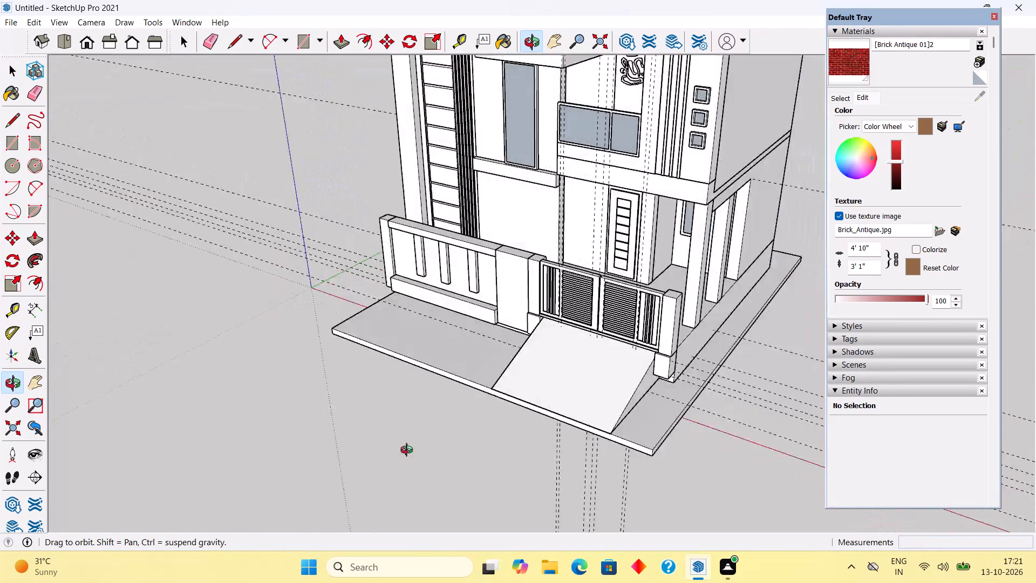
{"action": "middle_click_drag", "start_coordinate": [409, 451], "coordinate": [580, 423]}
{"action": "scroll", "coordinate": [578, 425], "scroll_direction": "down", "scroll_amount": 8}
{"action": "middle_click_drag", "start_coordinate": [582, 396], "coordinate": [576, 323]}
{"action": "scroll", "coordinate": [588, 337], "scroll_direction": "up", "scroll_amount": 5}
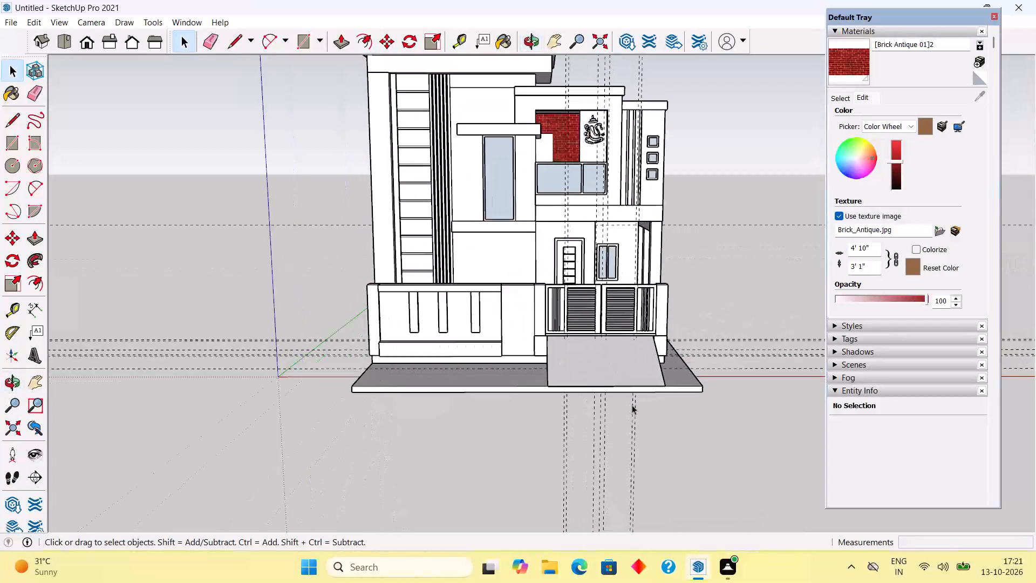
{"action": "scroll", "coordinate": [634, 399], "scroll_direction": "up", "scroll_amount": 4}
{"action": "middle_click_drag", "start_coordinate": [611, 347], "coordinate": [660, 485]}
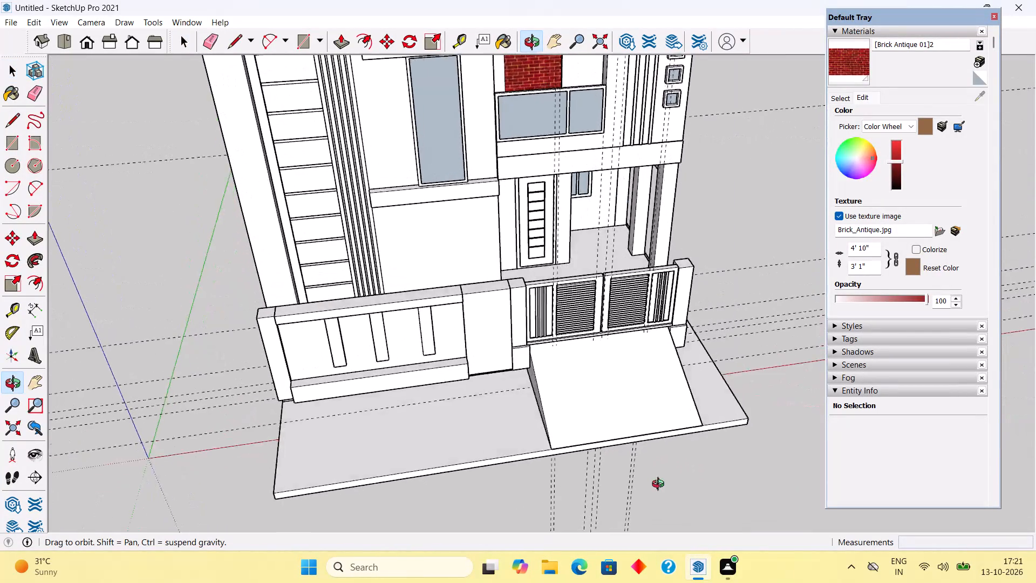
{"action": "middle_click_drag", "start_coordinate": [660, 485], "coordinate": [581, 508]}
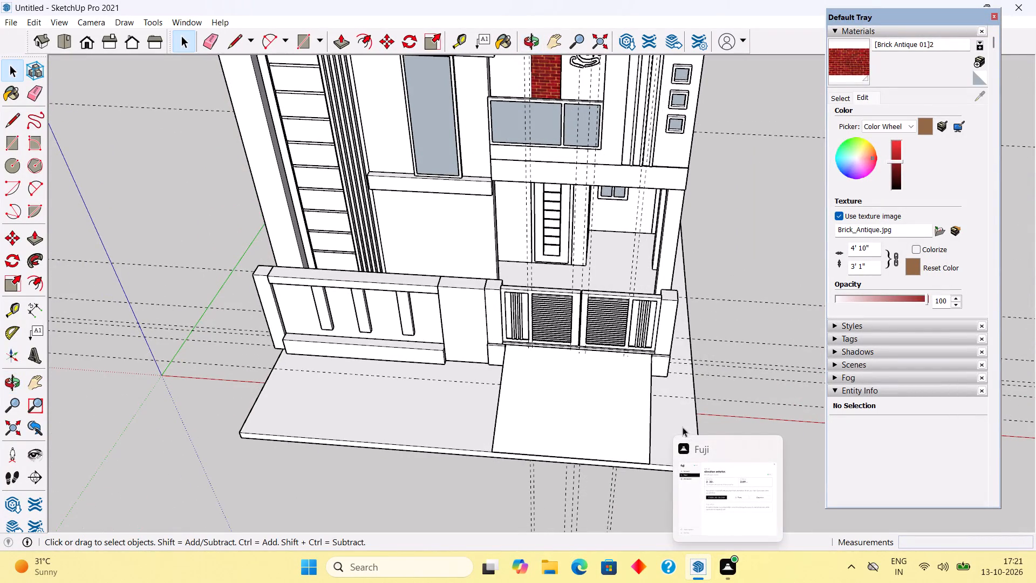
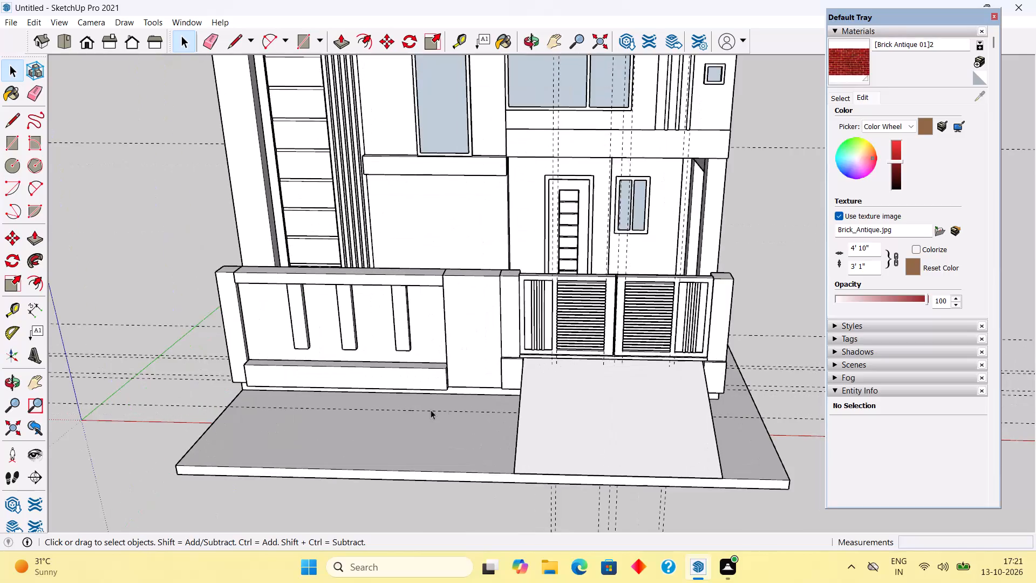
Examine the gate ramp, boundary wall and front slab from several angles.
{"action": "middle_click_drag", "start_coordinate": [457, 408], "coordinate": [700, 326]}
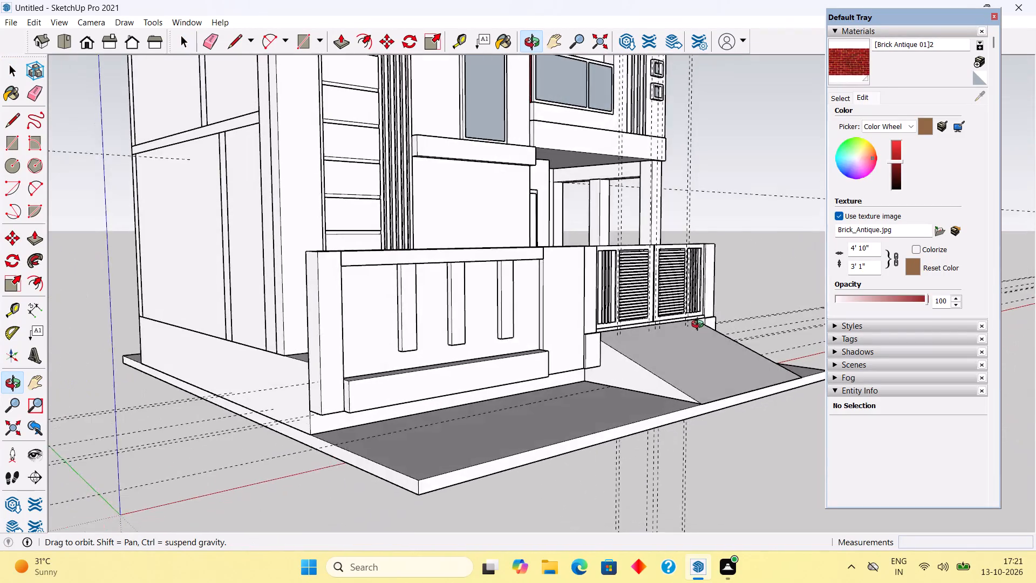
{"action": "middle_click_drag", "start_coordinate": [700, 326], "coordinate": [629, 390]}
{"action": "scroll", "coordinate": [628, 390], "scroll_direction": "down", "scroll_amount": 2}
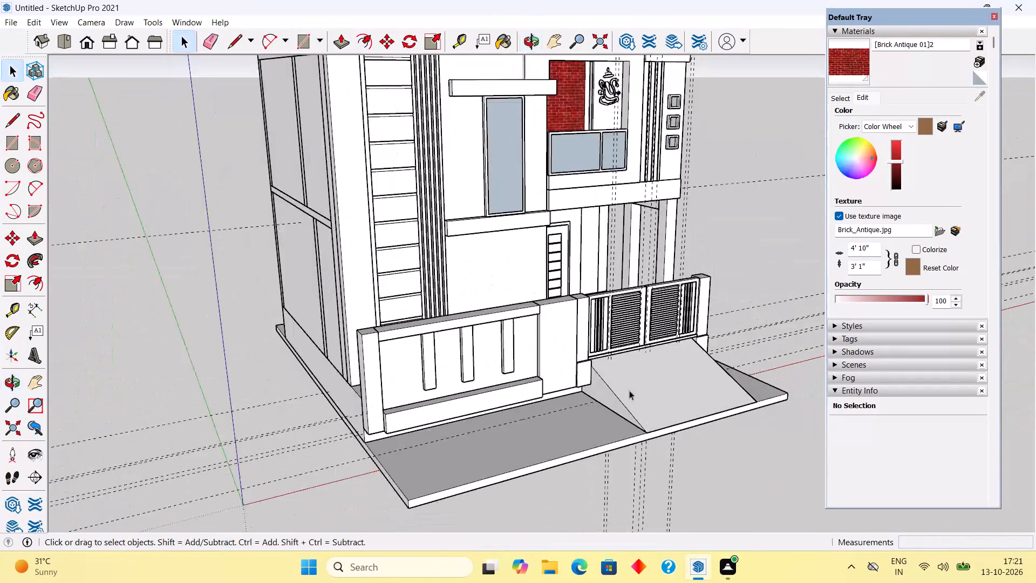
{"action": "scroll", "coordinate": [629, 390], "scroll_direction": "down", "scroll_amount": 7}
{"action": "middle_click_drag", "start_coordinate": [630, 376], "coordinate": [464, 391]}
{"action": "scroll", "coordinate": [463, 391], "scroll_direction": "up", "scroll_amount": 2}
{"action": "scroll", "coordinate": [500, 414], "scroll_direction": "up", "scroll_amount": 3}
{"action": "middle_click_drag", "start_coordinate": [501, 409], "coordinate": [578, 342]}
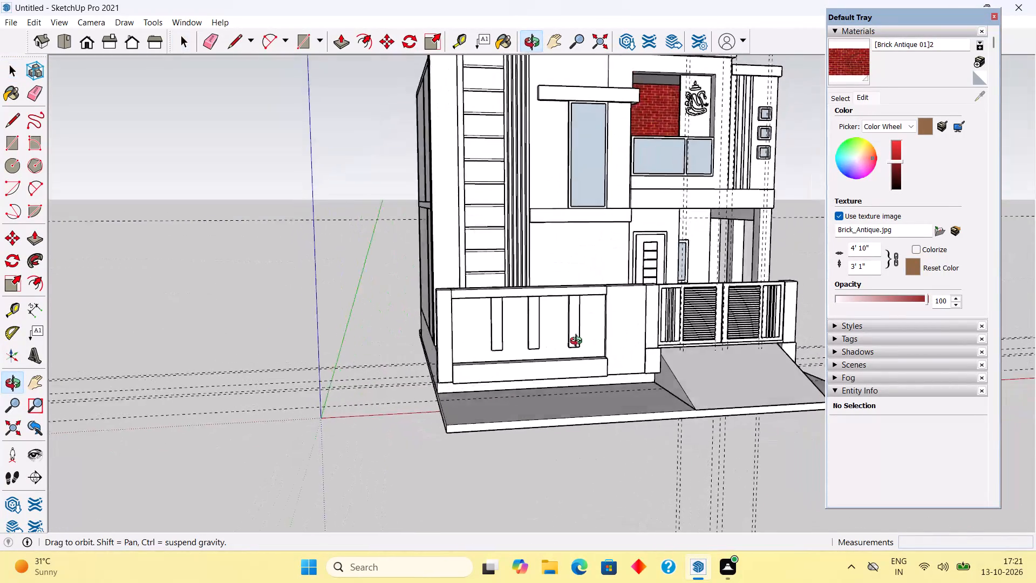
{"action": "middle_click_drag", "start_coordinate": [578, 342], "coordinate": [531, 412]}
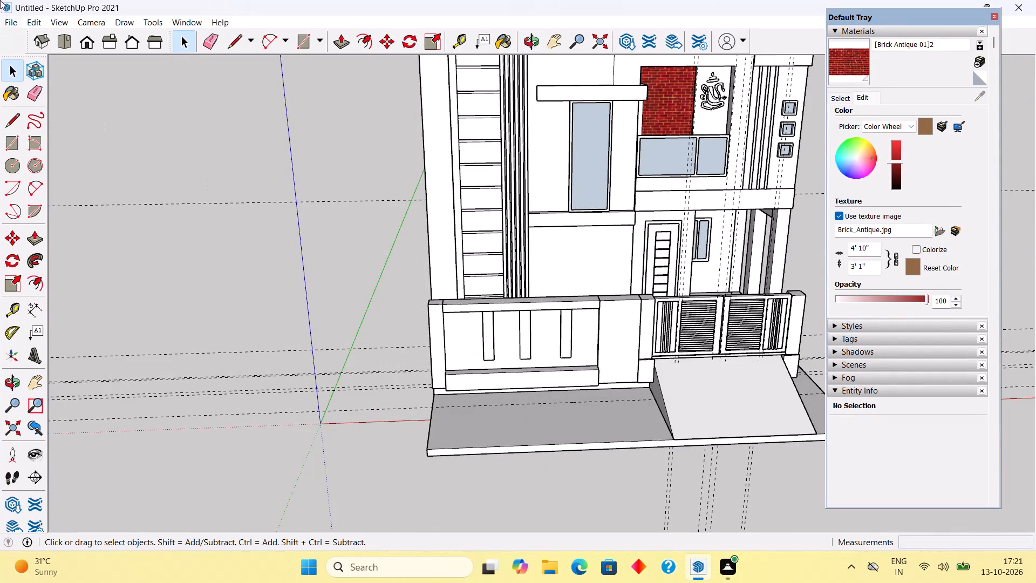
Delete all construction guides from the model.
{"action": "left_click", "coordinate": [31, 24]}
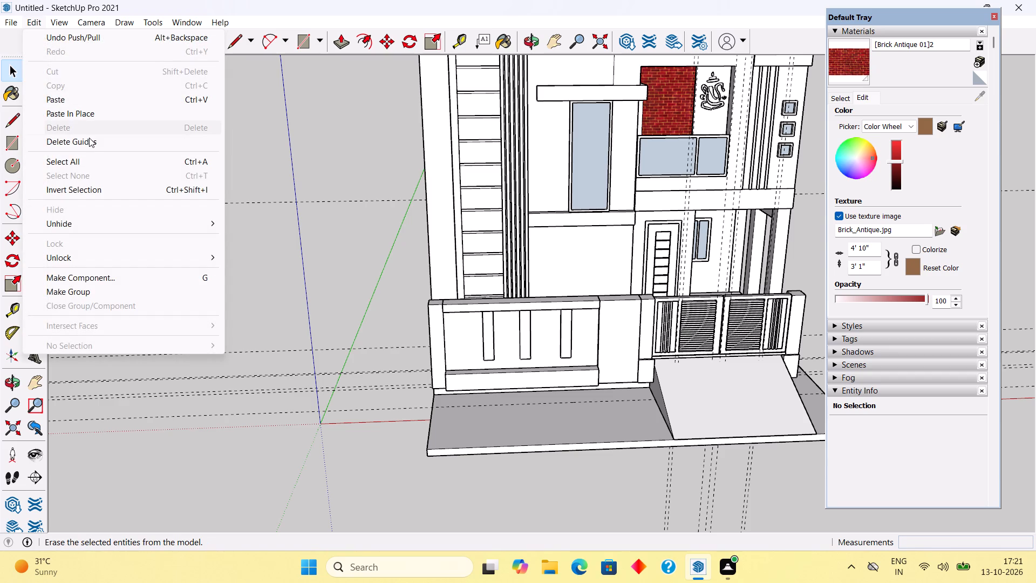
{"action": "left_click", "coordinate": [89, 138]}
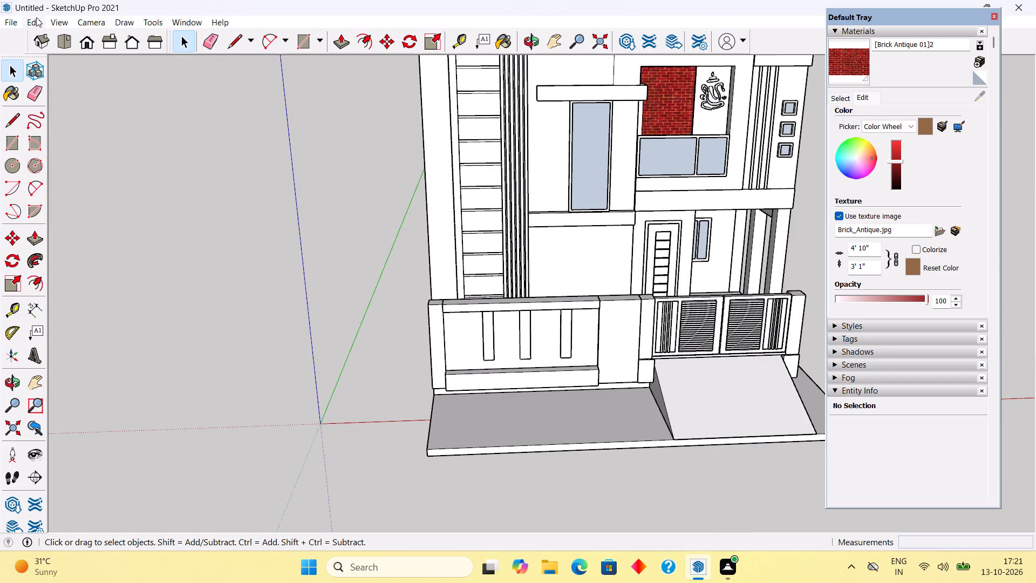
Unhide all hidden geometry, including the long front step below the boundary wall.
{"action": "left_click", "coordinate": [36, 17]}
{"action": "left_click", "coordinate": [101, 225]}
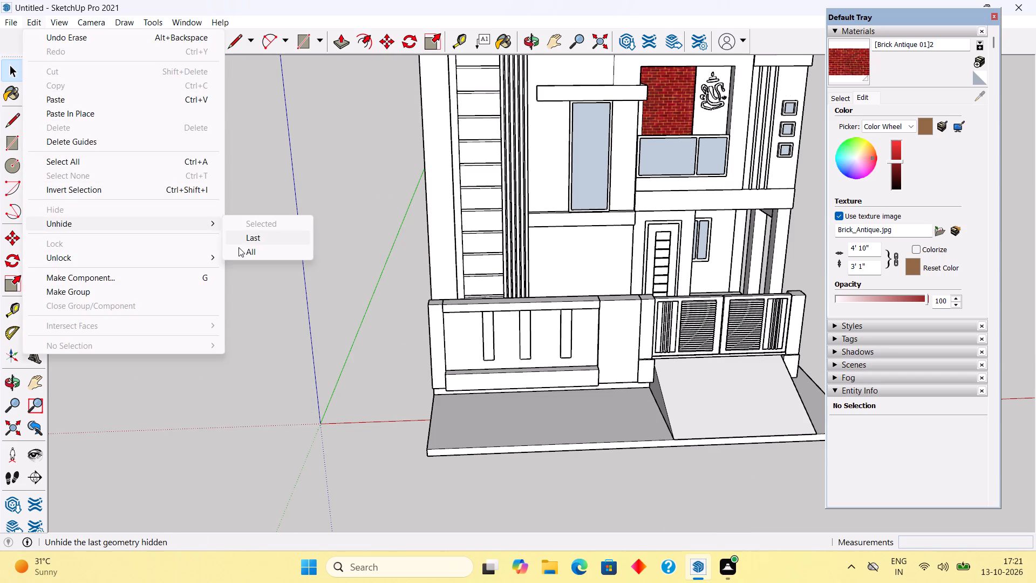
{"action": "left_click", "coordinate": [240, 248]}
Examine the whole house front and how the restored step meets the gate ramp.
{"action": "scroll", "coordinate": [496, 395], "scroll_direction": "down", "scroll_amount": 4}
{"action": "middle_click_drag", "start_coordinate": [491, 375], "coordinate": [370, 301]}
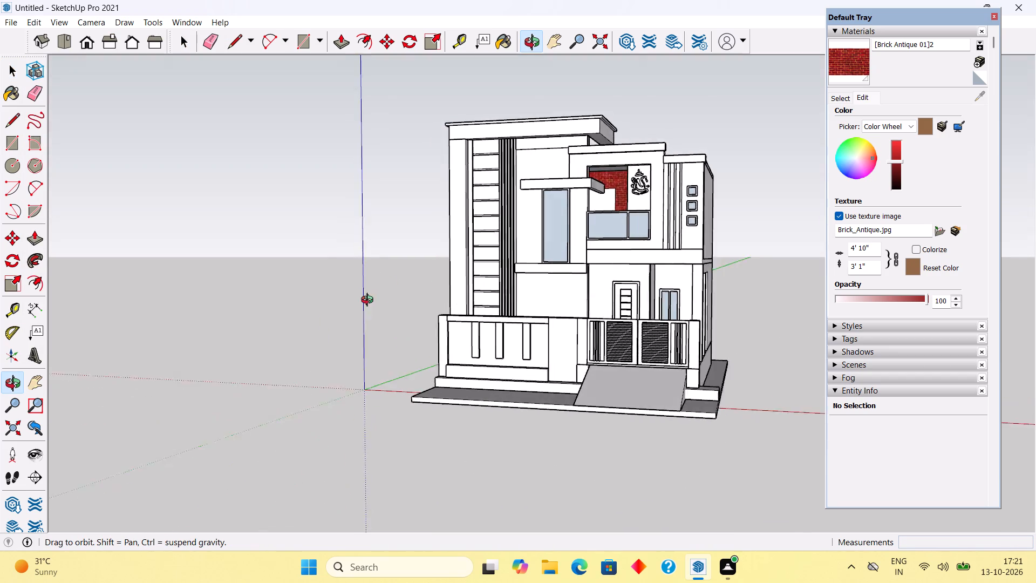
{"action": "middle_click_drag", "start_coordinate": [370, 301], "coordinate": [591, 378]}
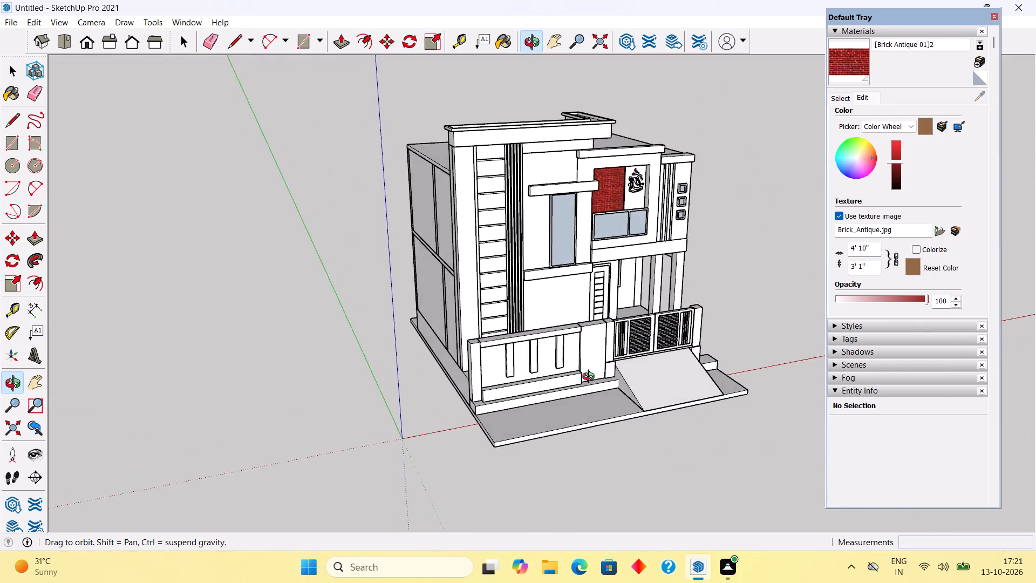
{"action": "middle_click_drag", "start_coordinate": [591, 378], "coordinate": [616, 378]}
{"action": "scroll", "coordinate": [621, 378], "scroll_direction": "up", "scroll_amount": 5}
{"action": "middle_click_drag", "start_coordinate": [721, 369], "coordinate": [599, 322]}
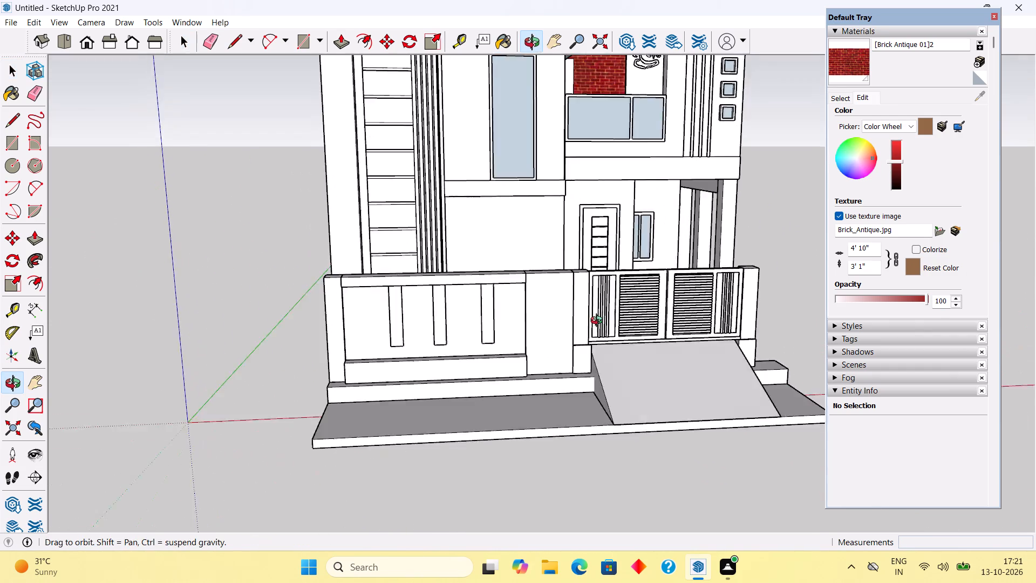
{"action": "middle_click_drag", "start_coordinate": [599, 322], "coordinate": [509, 321]}
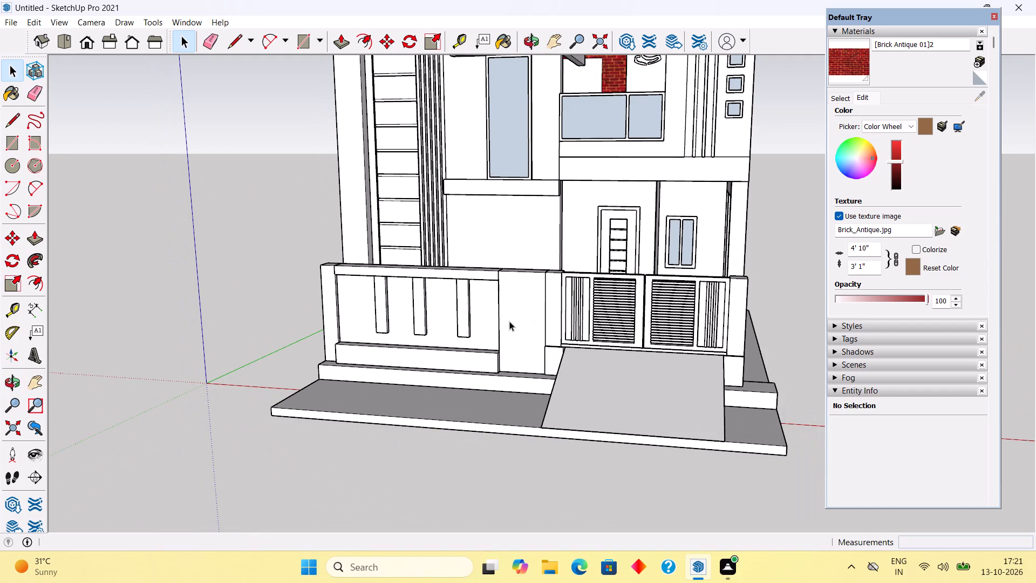
Place a centre guide down the ramp's slope, offset from its side edge to the midpoint of the bottom edge.
{"action": "triple_click", "coordinate": [621, 406]}
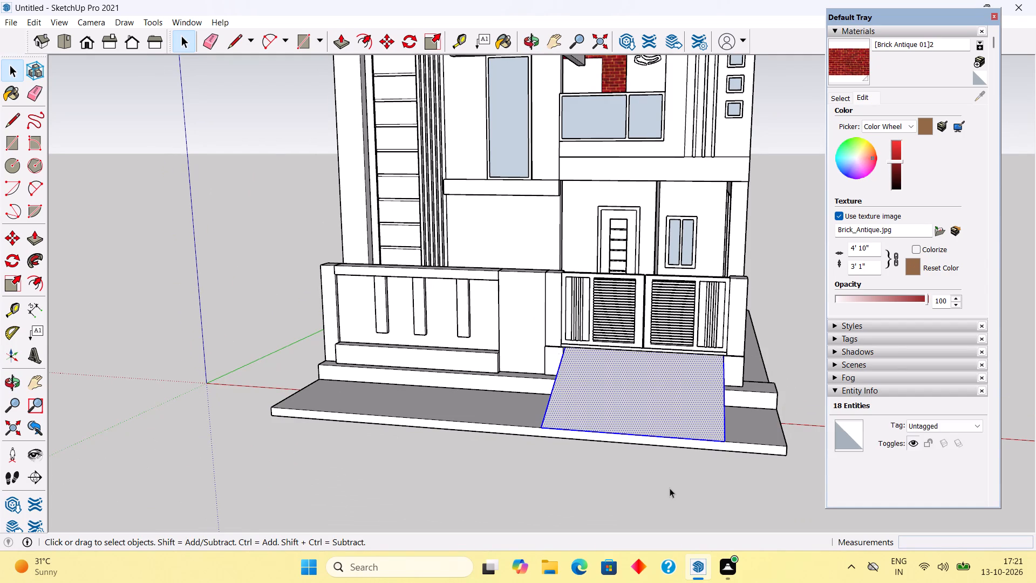
{"action": "middle_click_drag", "start_coordinate": [640, 403], "coordinate": [783, 474]}
{"action": "scroll", "coordinate": [759, 438], "scroll_direction": "up", "scroll_amount": 4}
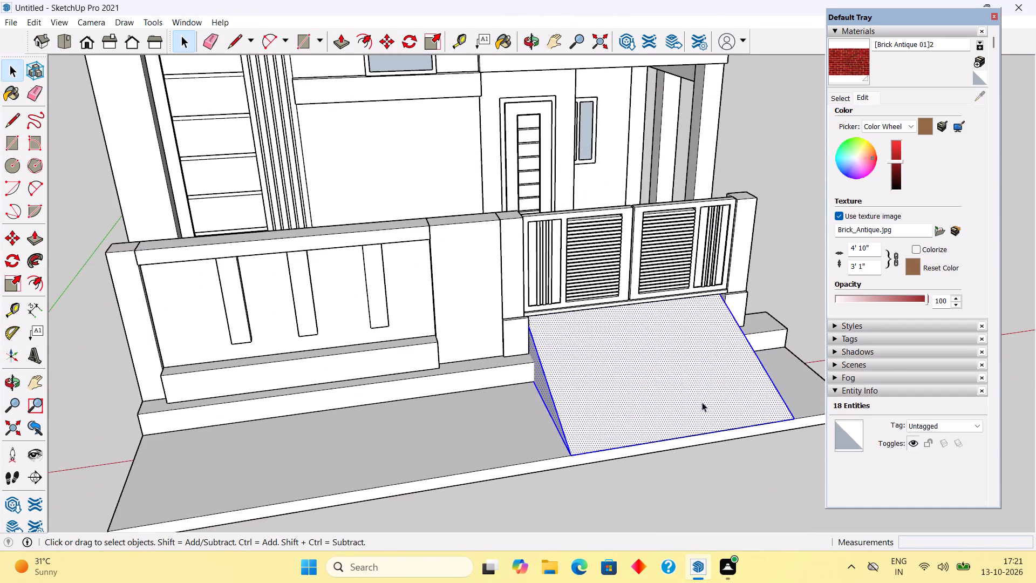
{"action": "middle_click_drag", "start_coordinate": [702, 402], "coordinate": [649, 455]}
{"action": "key", "text": "t"}
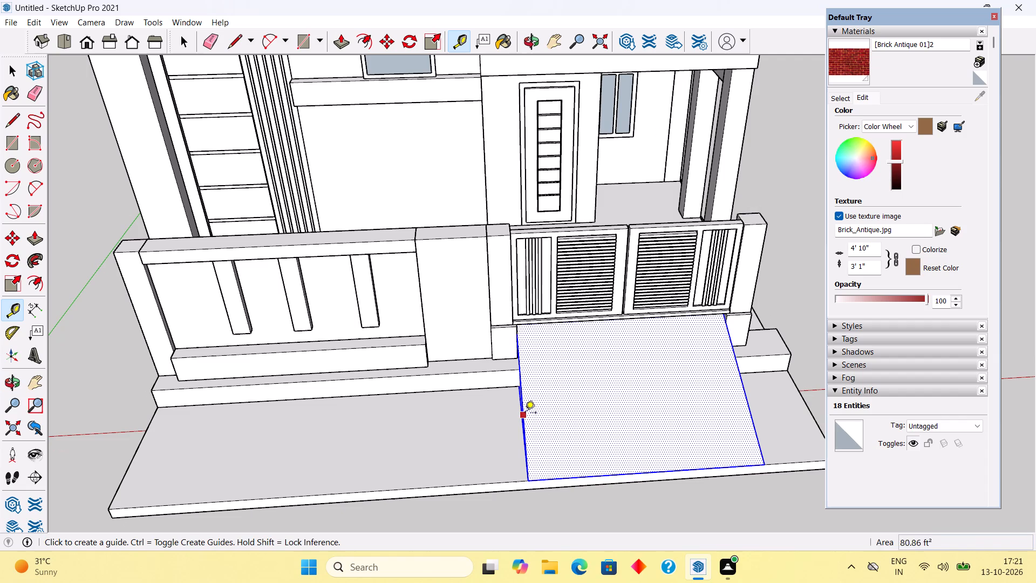
{"action": "left_click", "coordinate": [525, 413]}
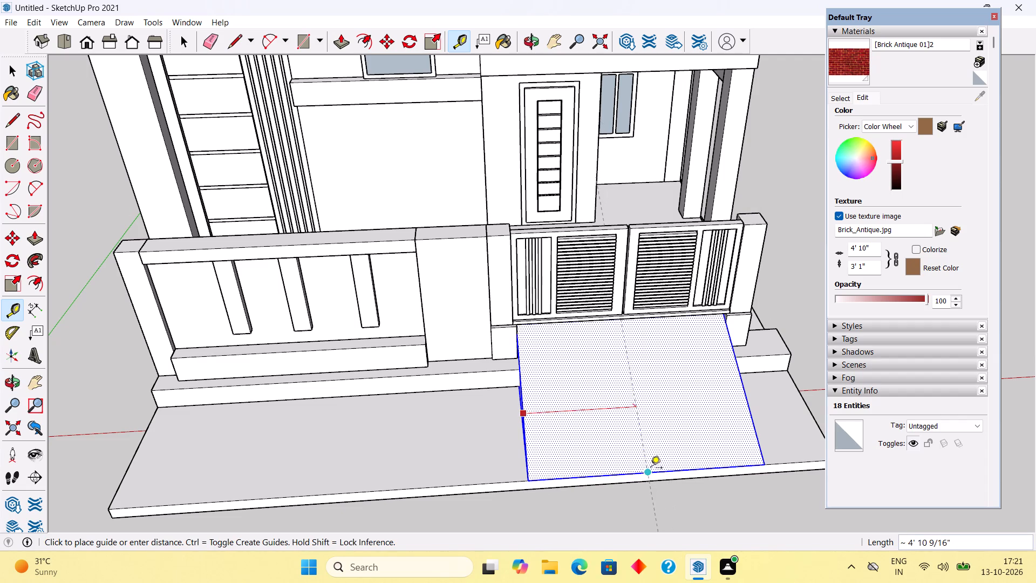
{"action": "left_click", "coordinate": [650, 469]}
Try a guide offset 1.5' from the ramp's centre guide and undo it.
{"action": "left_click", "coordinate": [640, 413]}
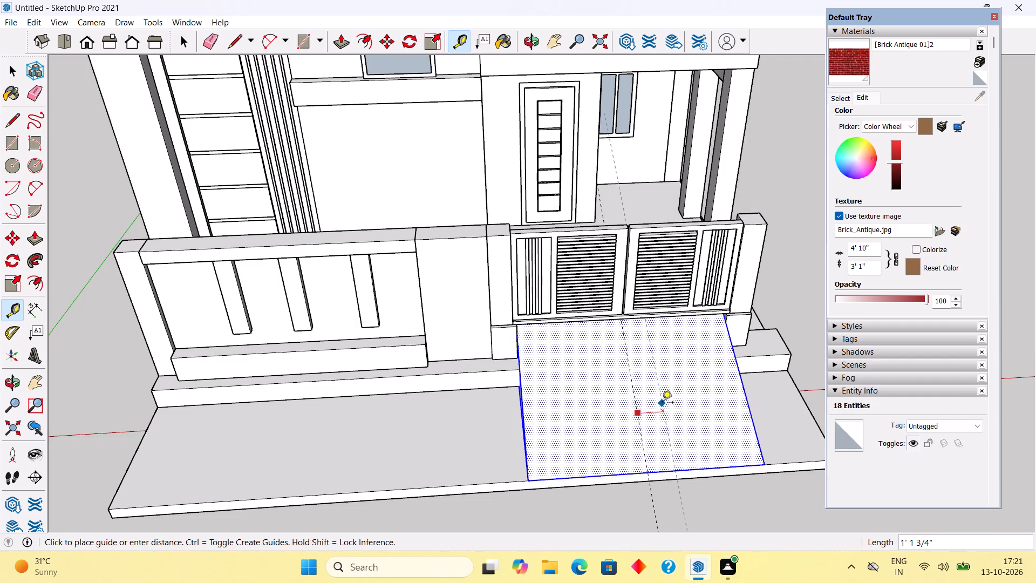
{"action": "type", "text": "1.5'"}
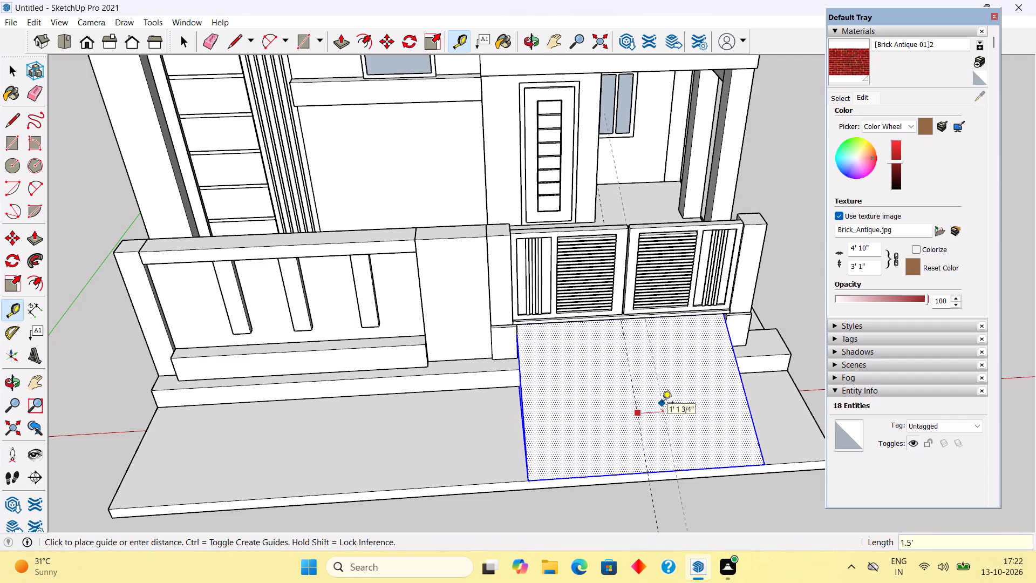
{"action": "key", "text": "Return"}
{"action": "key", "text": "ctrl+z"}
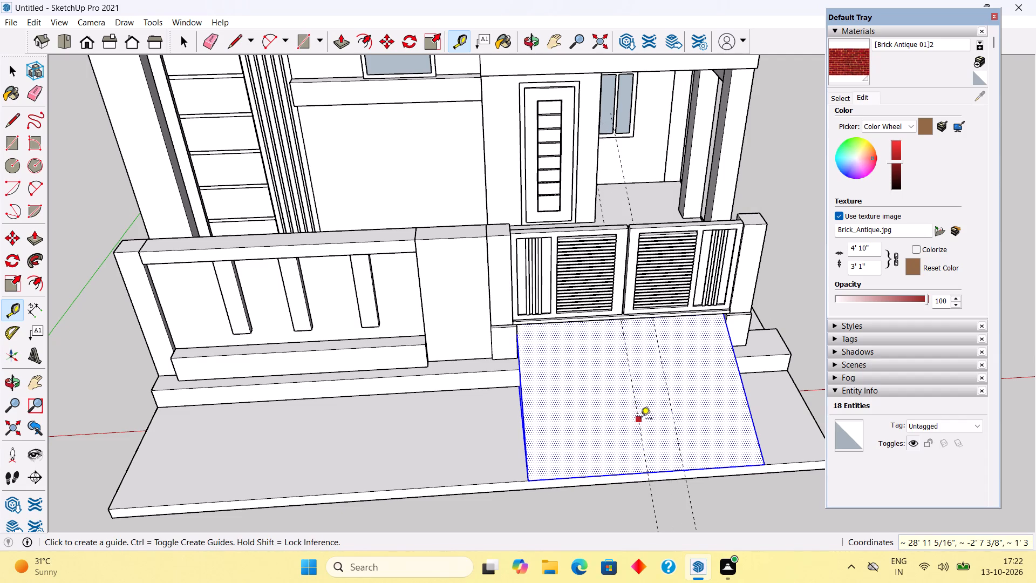
Place two guides on the ramp, one offset 1' to each side of its centre guide.
{"action": "left_click", "coordinate": [640, 417]}
{"action": "type", "text": "1'"}
{"action": "key", "text": "Return"}
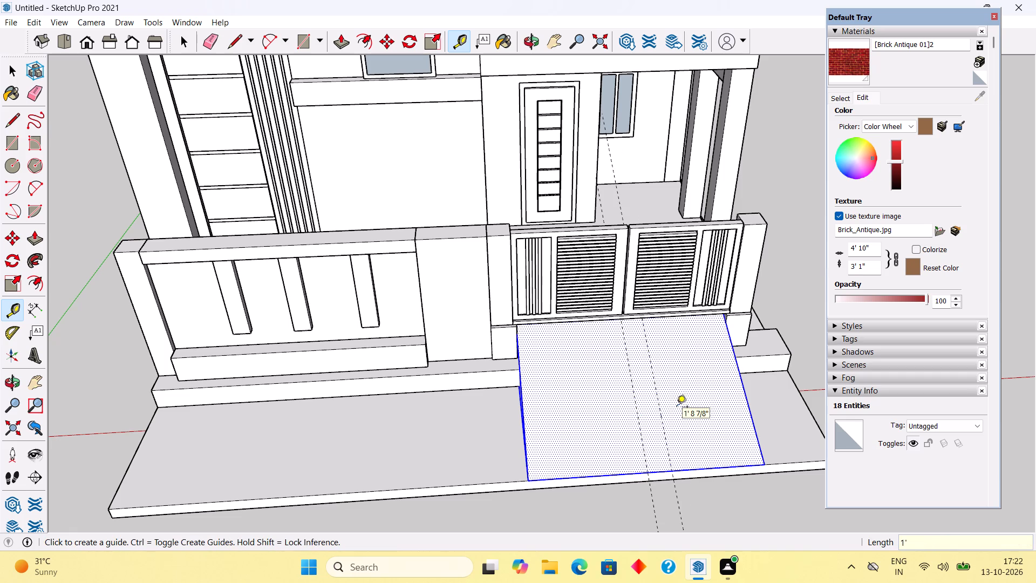
{"action": "left_click", "coordinate": [642, 418]}
{"action": "type", "text": "1'"}
{"action": "key", "text": "Return"}
{"action": "key", "text": "space"}
Draw a central strip rectangle, about 2' by 7' 4", between the two outer guides from the gate base to the ramp's bottom edge.
{"action": "scroll", "coordinate": [651, 343], "scroll_direction": "up", "scroll_amount": 6}
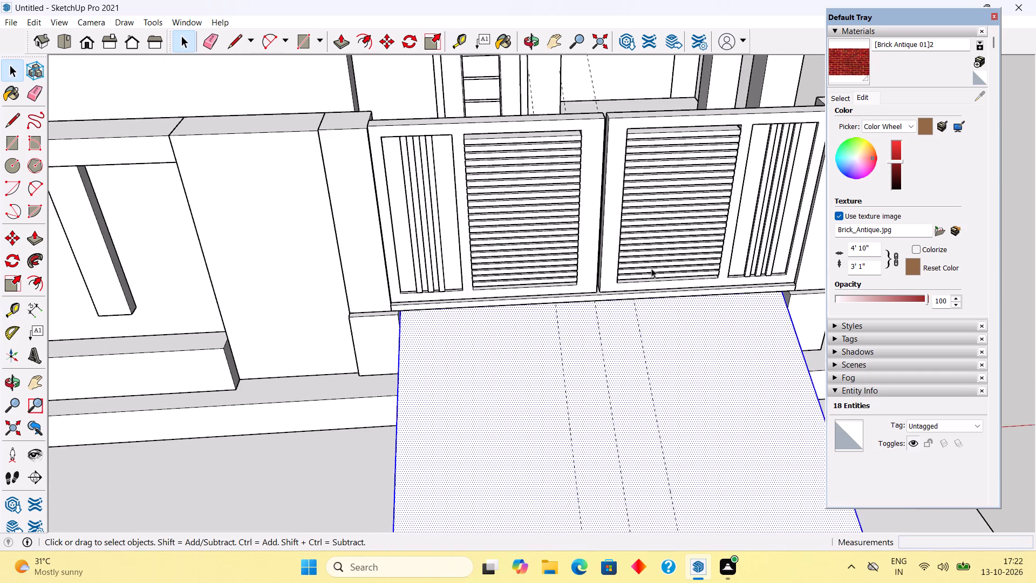
{"action": "scroll", "coordinate": [651, 268], "scroll_direction": "up", "scroll_amount": 8}
{"action": "scroll", "coordinate": [616, 309], "scroll_direction": "up", "scroll_amount": 3}
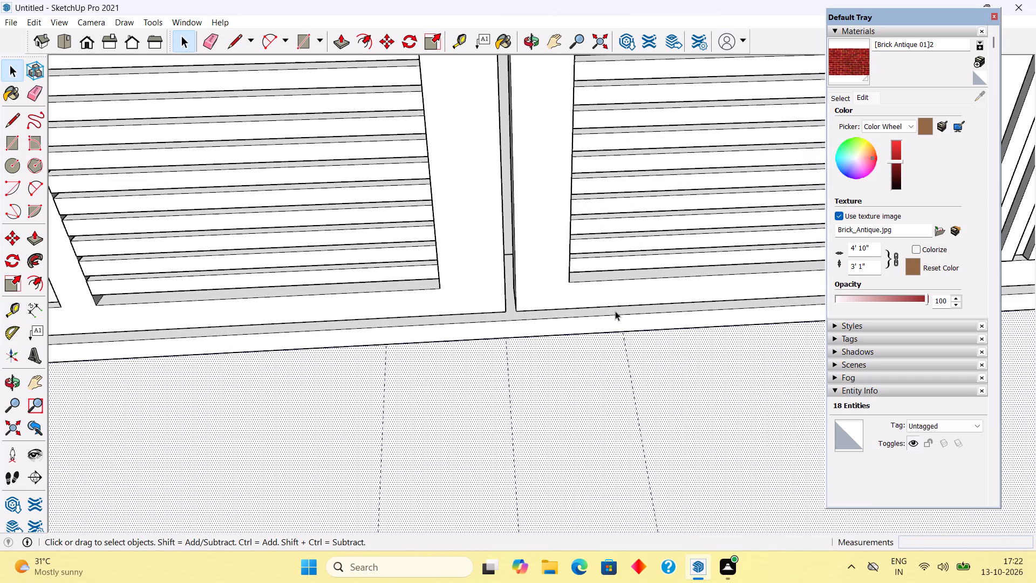
{"action": "key", "text": "r"}
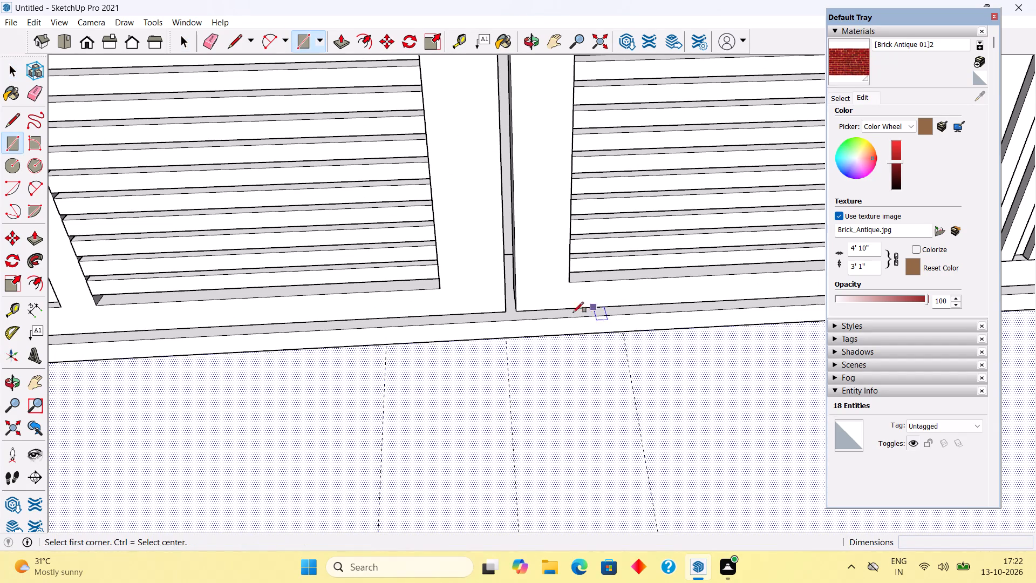
{"action": "left_click", "coordinate": [387, 347]}
{"action": "scroll", "coordinate": [576, 340], "scroll_direction": "down", "scroll_amount": 20}
{"action": "scroll", "coordinate": [576, 340], "scroll_direction": "down", "scroll_amount": 1}
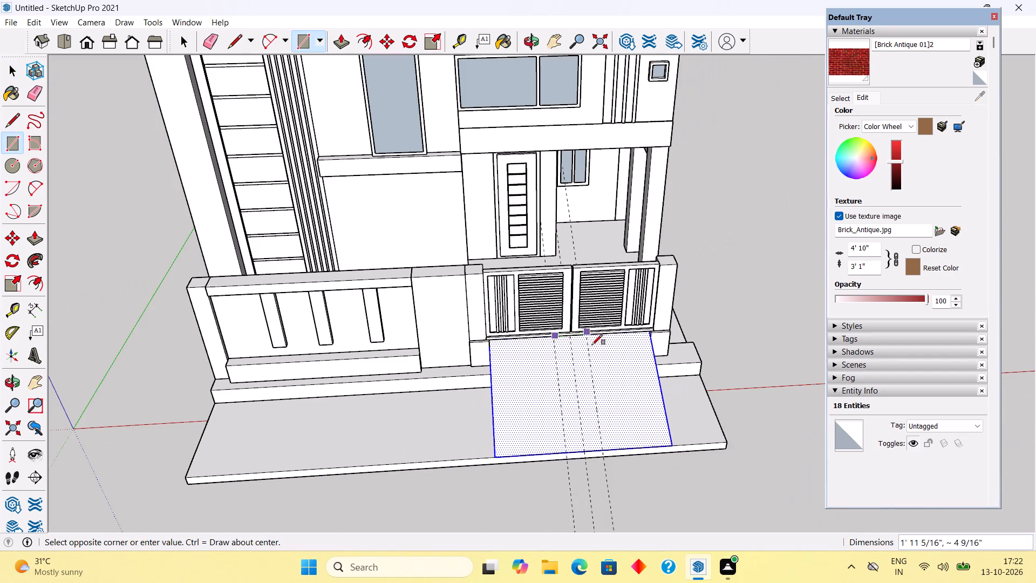
{"action": "scroll", "coordinate": [594, 452], "scroll_direction": "up", "scroll_amount": 5}
{"action": "left_click", "coordinate": [606, 449]}
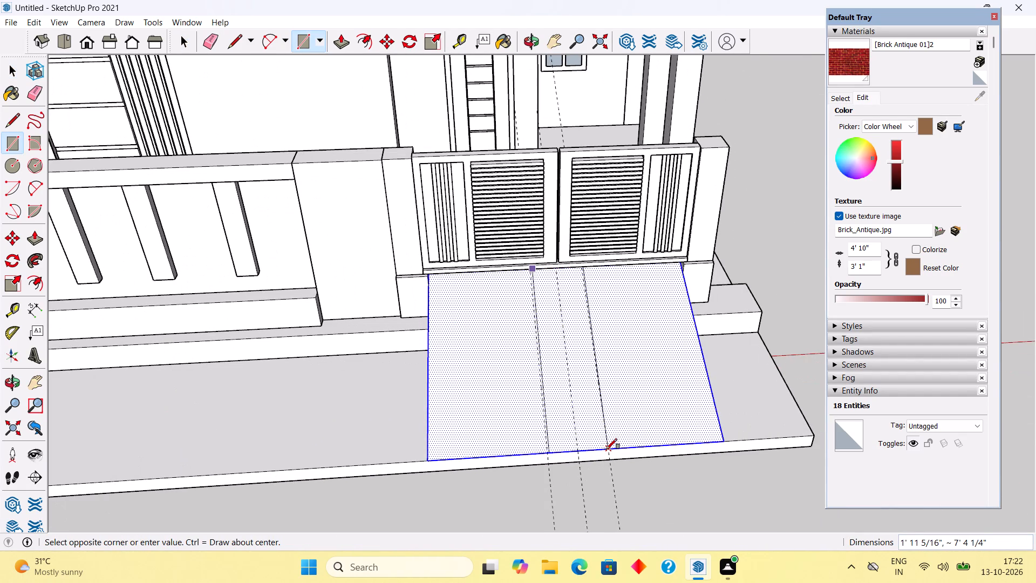
{"action": "key", "text": "space"}
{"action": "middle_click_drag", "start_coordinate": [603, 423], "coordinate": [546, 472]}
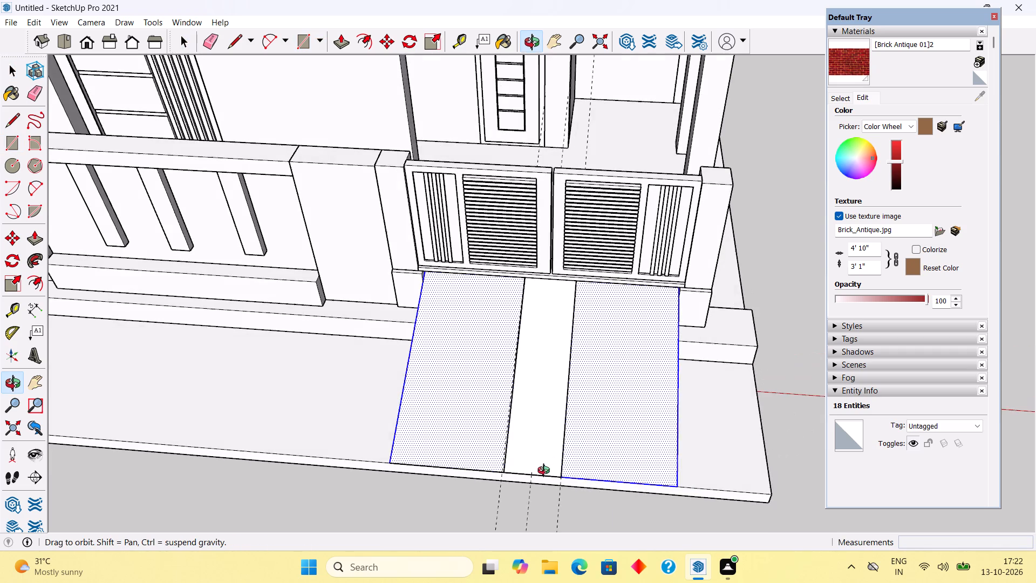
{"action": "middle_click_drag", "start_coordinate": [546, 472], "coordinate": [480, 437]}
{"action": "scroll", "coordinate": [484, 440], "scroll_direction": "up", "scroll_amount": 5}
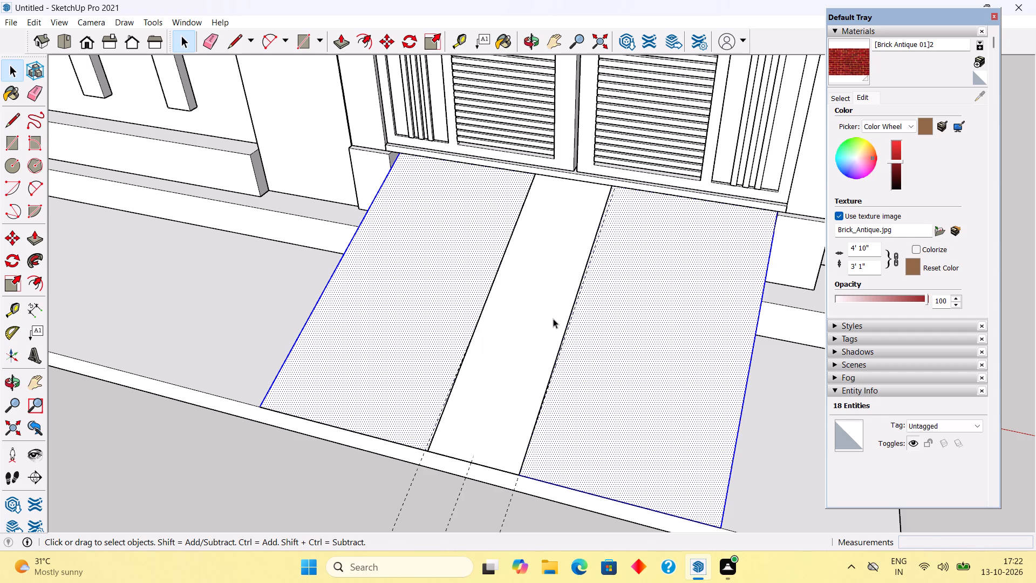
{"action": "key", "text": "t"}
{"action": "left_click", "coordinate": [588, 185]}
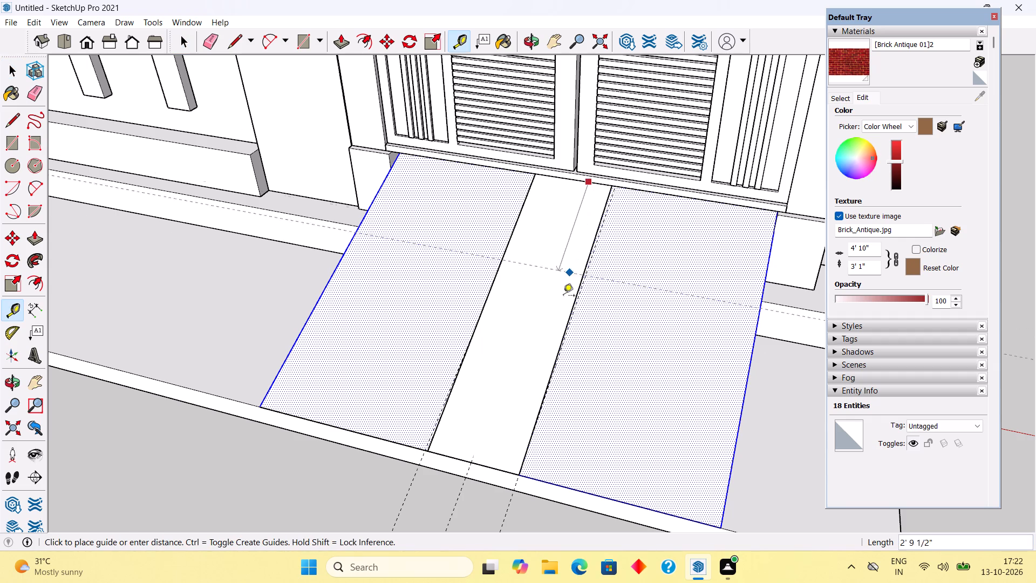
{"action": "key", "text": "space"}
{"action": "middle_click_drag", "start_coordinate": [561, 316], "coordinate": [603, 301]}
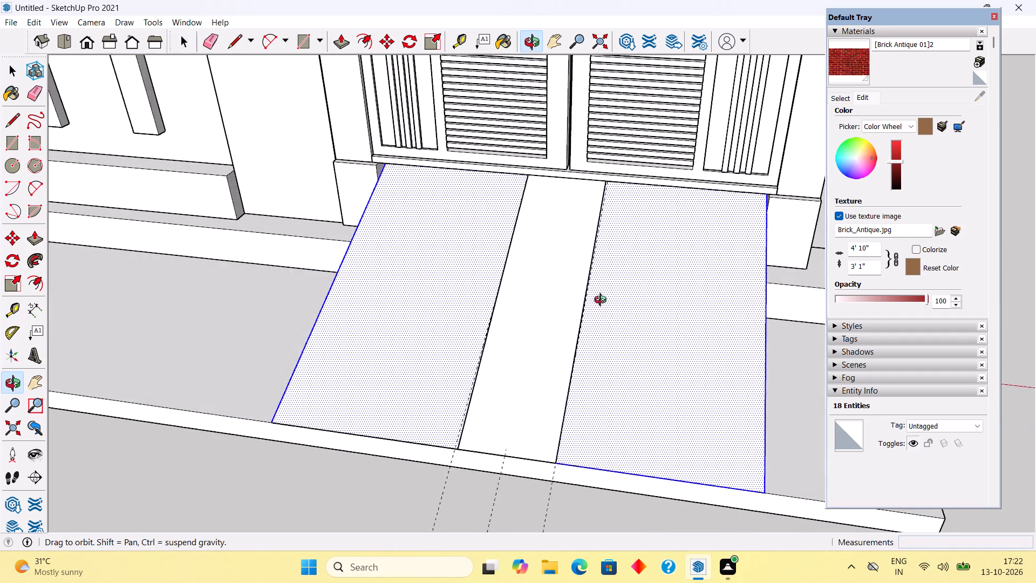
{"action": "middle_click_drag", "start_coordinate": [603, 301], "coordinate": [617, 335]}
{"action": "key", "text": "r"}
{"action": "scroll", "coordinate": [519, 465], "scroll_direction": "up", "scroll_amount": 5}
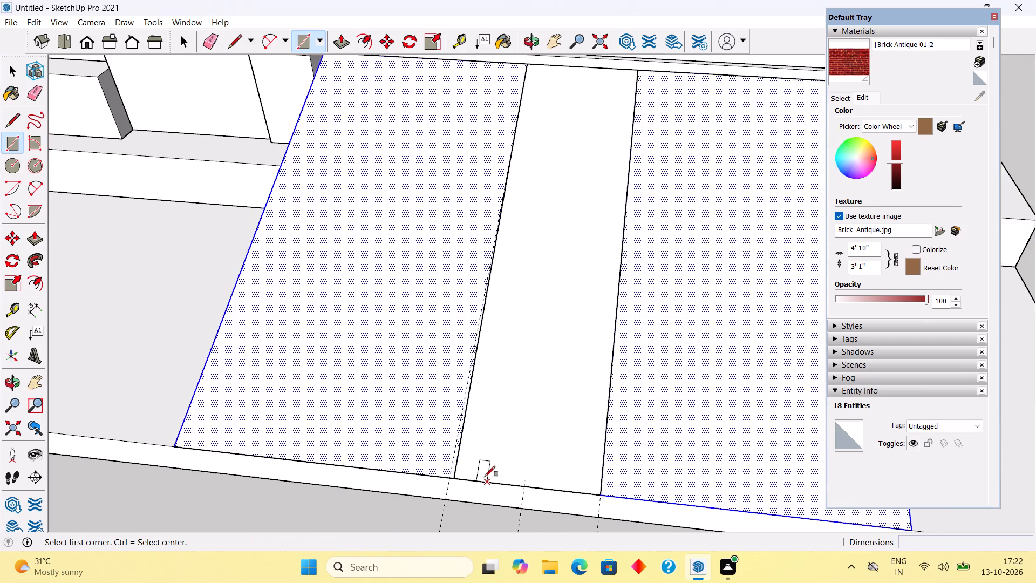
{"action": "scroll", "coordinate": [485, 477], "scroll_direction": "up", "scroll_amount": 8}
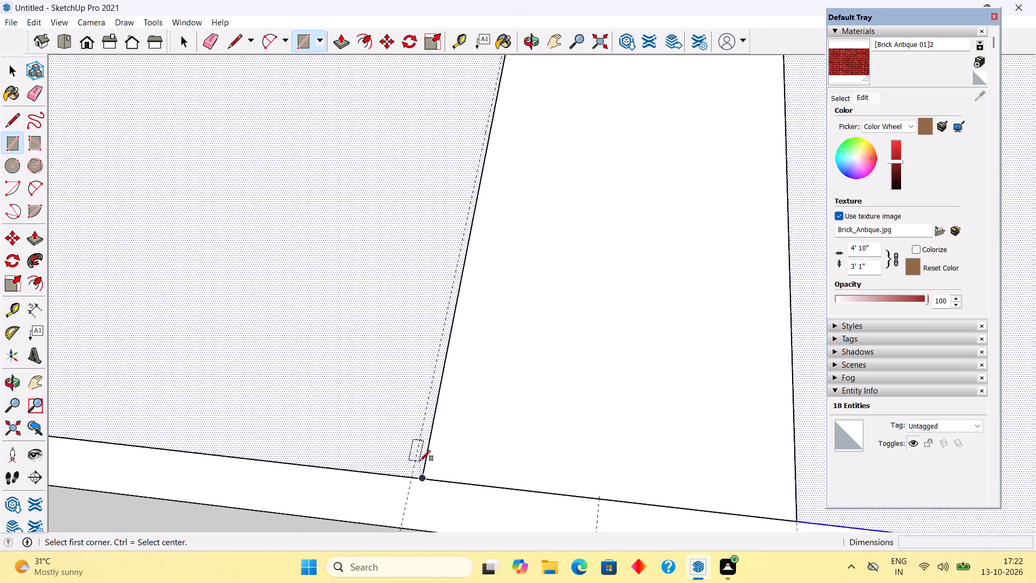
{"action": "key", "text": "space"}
Draw two dividing lines, each about 1' 11 5/16" long, across the ramp's central strip near the gate base.
{"action": "scroll", "coordinate": [513, 415], "scroll_direction": "down", "scroll_amount": 11}
{"action": "middle_click_drag", "start_coordinate": [514, 417], "coordinate": [592, 505]}
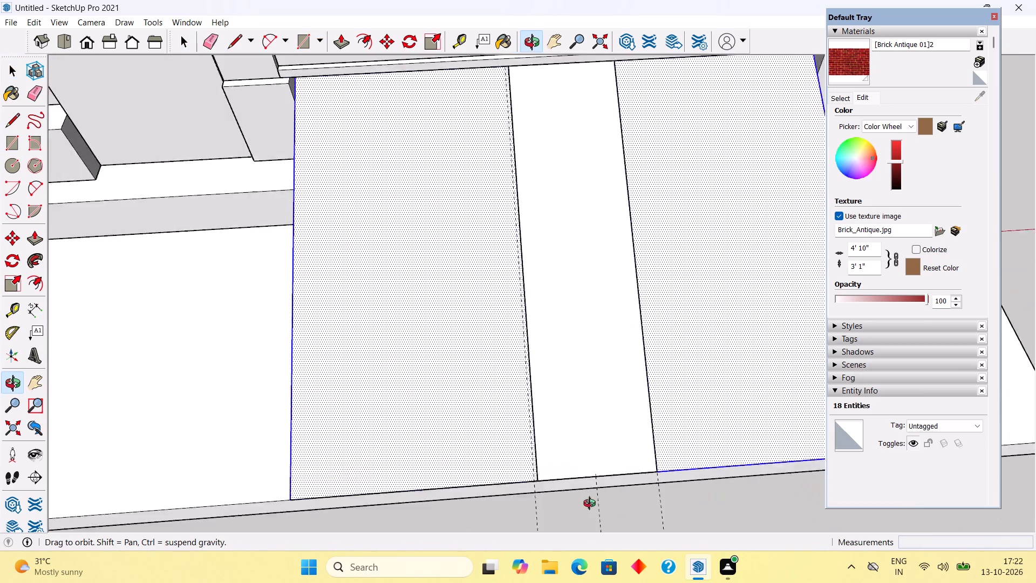
{"action": "middle_click_drag", "start_coordinate": [592, 505], "coordinate": [596, 507]}
{"action": "scroll", "coordinate": [596, 507], "scroll_direction": "down", "scroll_amount": 5}
{"action": "scroll", "coordinate": [613, 180], "scroll_direction": "up", "scroll_amount": 9}
{"action": "middle_click_drag", "start_coordinate": [600, 236], "coordinate": [557, 277]}
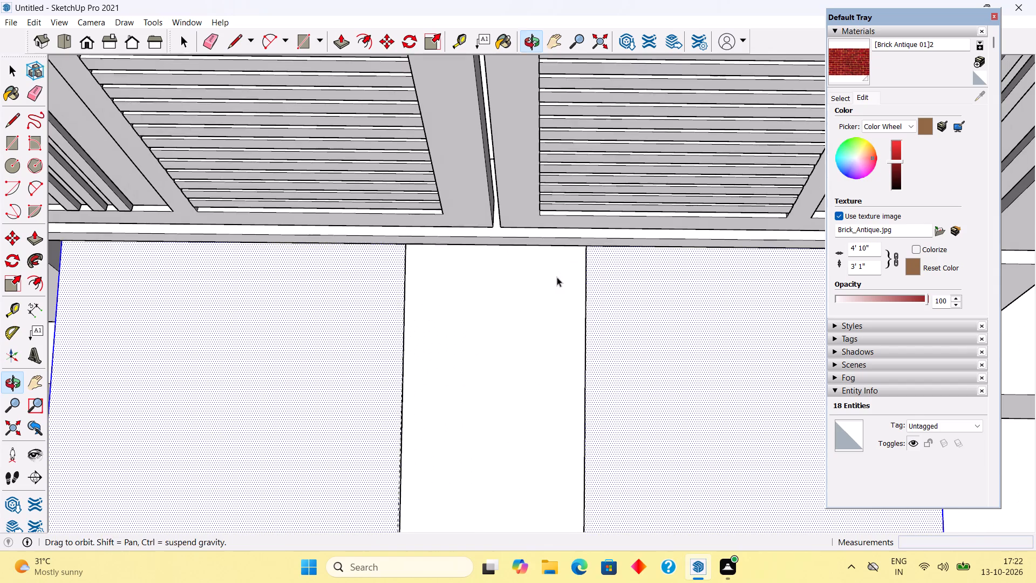
{"action": "middle_click_drag", "start_coordinate": [557, 277], "coordinate": [556, 275]}
{"action": "key", "text": "l"}
{"action": "key", "text": "space"}
{"action": "type", "text": "t"}
{"action": "key", "text": "space"}
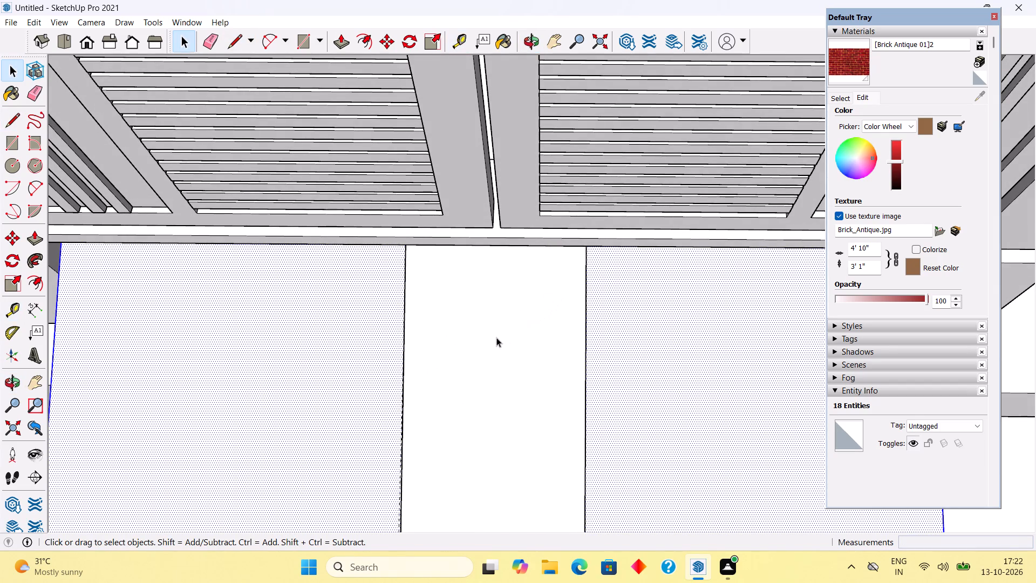
{"action": "key", "text": "l"}
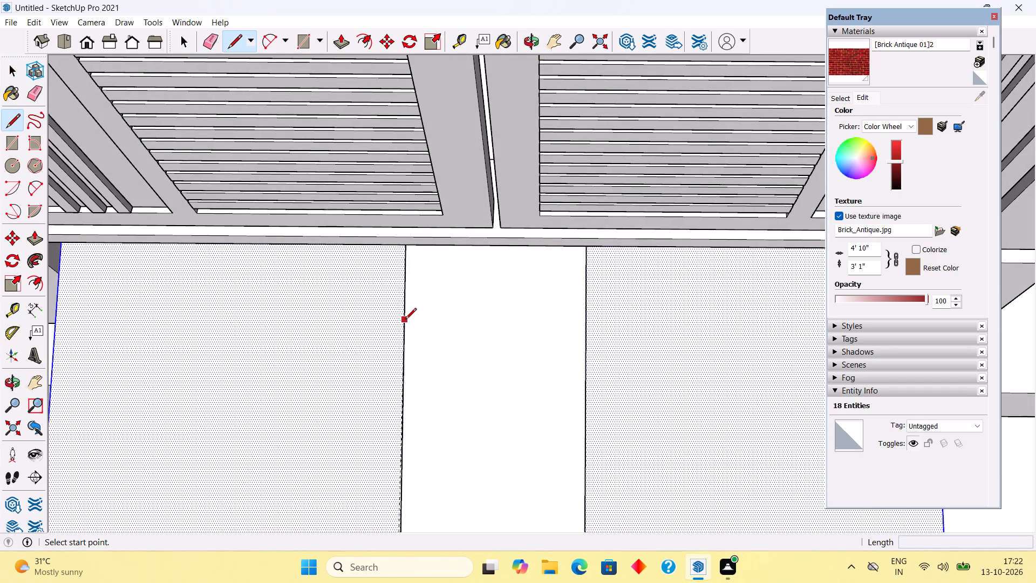
{"action": "left_click", "coordinate": [405, 320]}
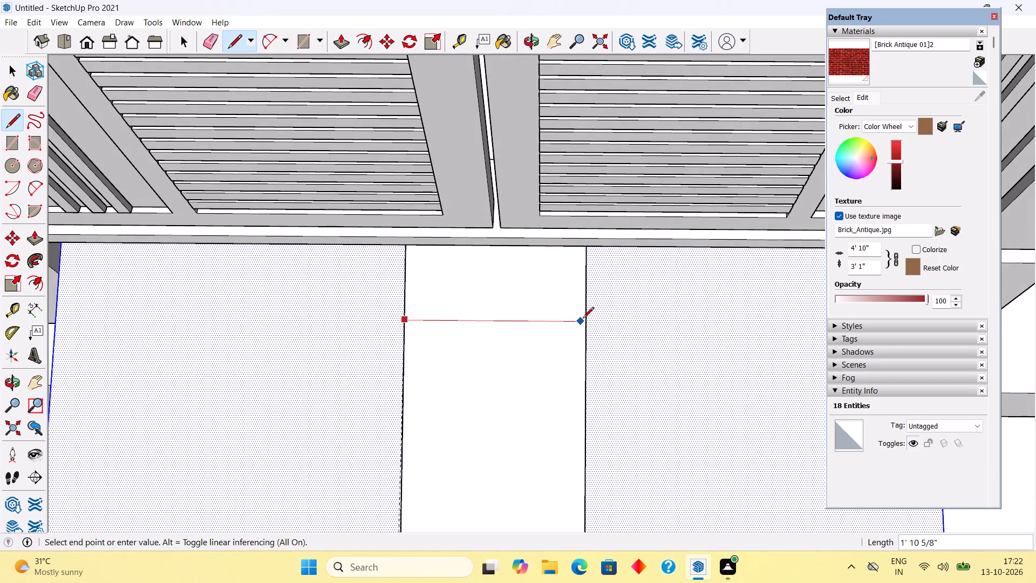
{"action": "left_click", "coordinate": [585, 319]}
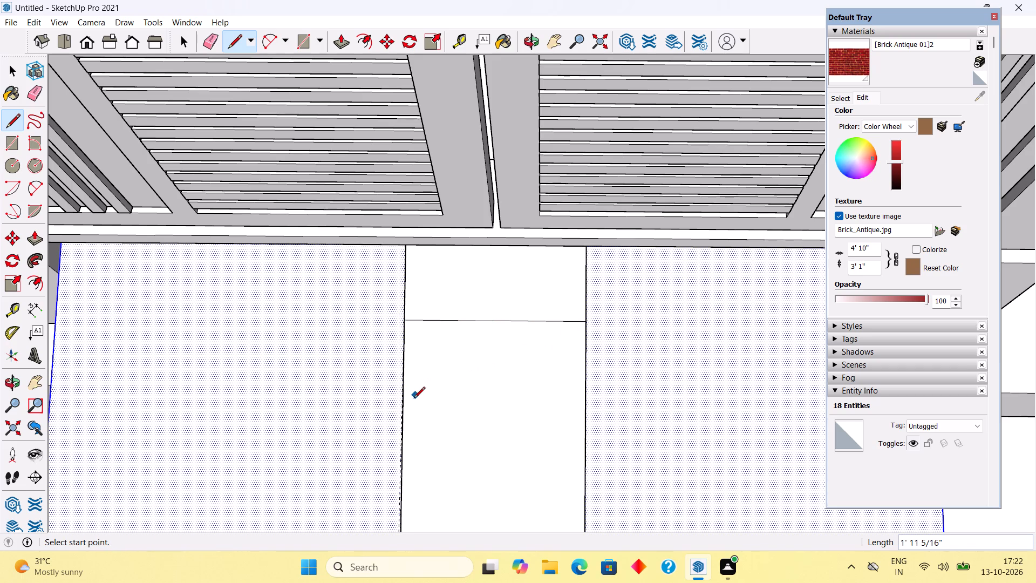
{"action": "left_click", "coordinate": [406, 389]}
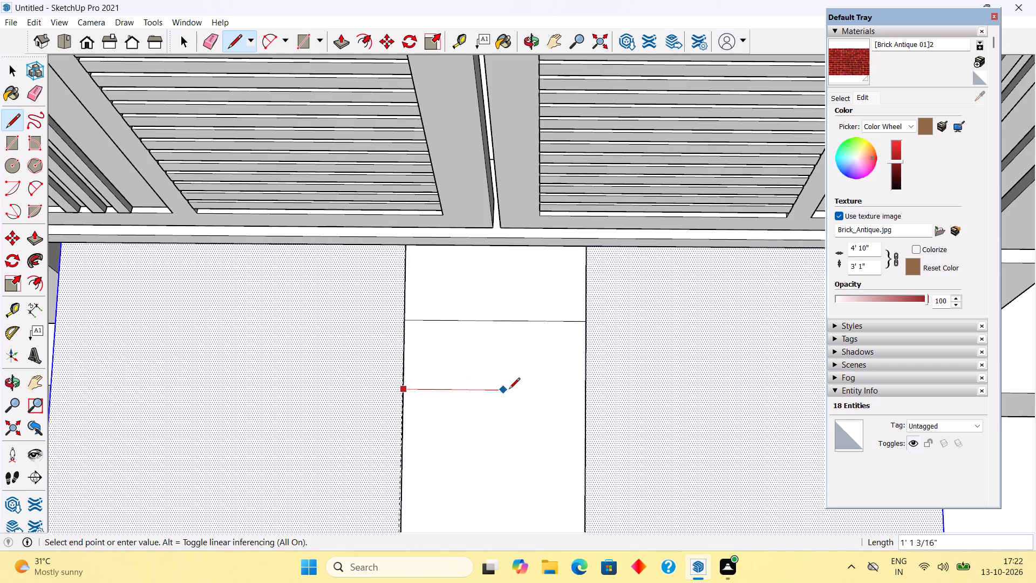
{"action": "left_click", "coordinate": [585, 396]}
{"action": "key", "text": "space"}
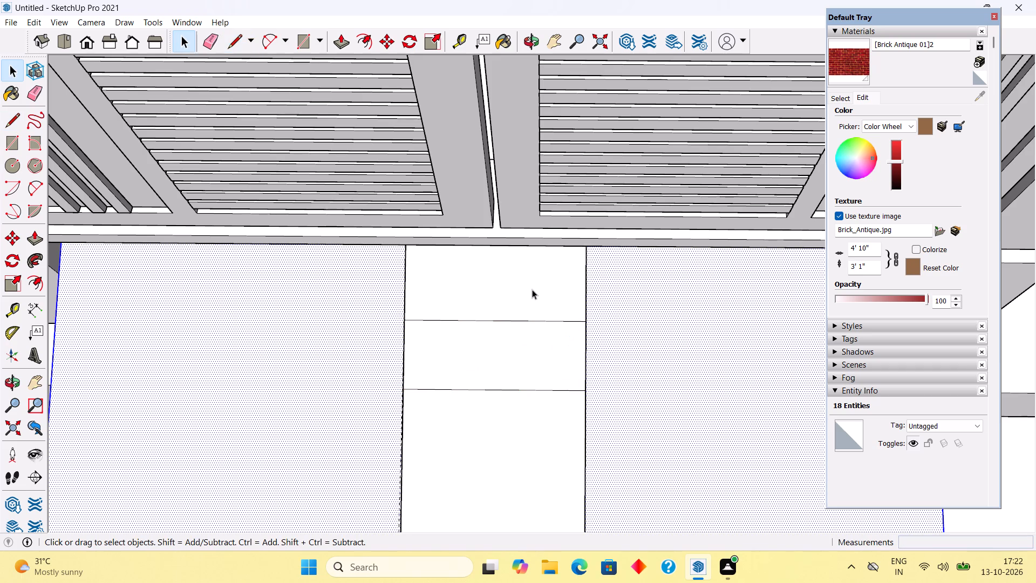
Draw two more dividing lines, about 1' 11 5/16" long, across the central strip below the existing pair.
{"action": "left_click", "coordinate": [530, 278]}
{"action": "middle_click_drag", "start_coordinate": [555, 318], "coordinate": [569, 248]}
{"action": "scroll", "coordinate": [569, 248], "scroll_direction": "down", "scroll_amount": 4}
{"action": "middle_click_drag", "start_coordinate": [569, 295], "coordinate": [556, 336]}
{"action": "scroll", "coordinate": [569, 295], "scroll_direction": "down", "scroll_amount": 1}
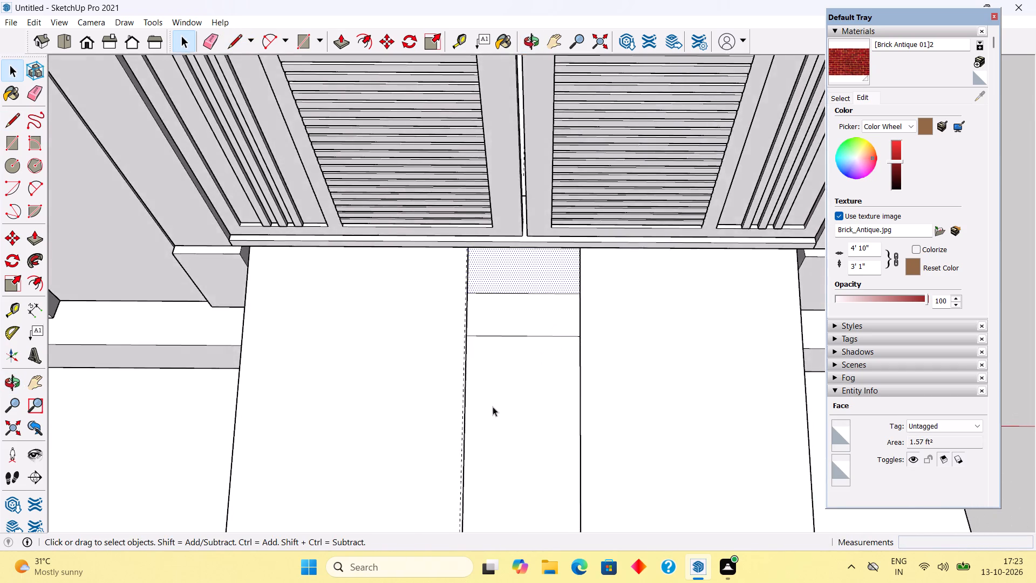
{"action": "scroll", "coordinate": [493, 408], "scroll_direction": "up", "scroll_amount": 9}
{"action": "key", "text": "l"}
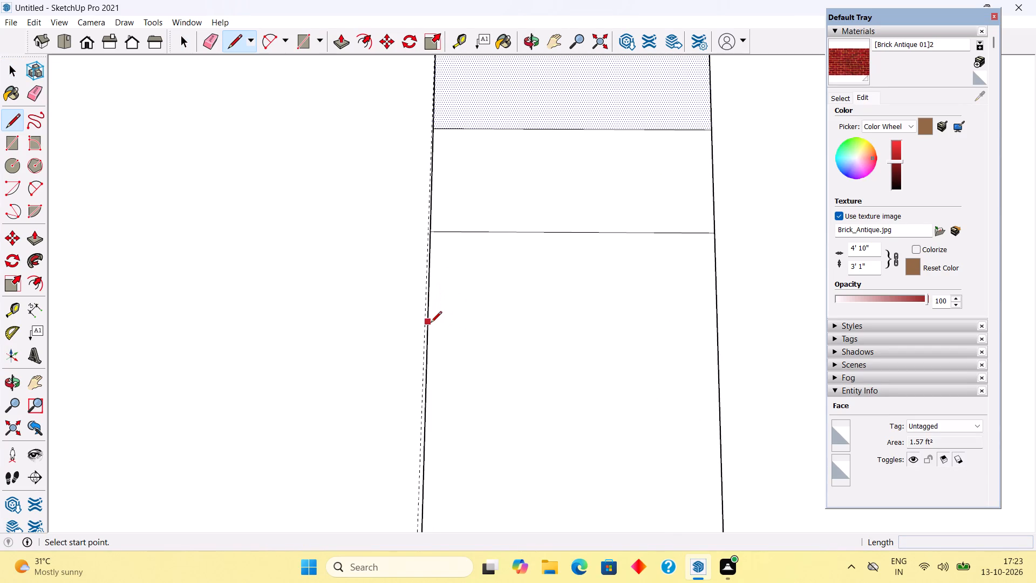
{"action": "left_click", "coordinate": [431, 323]}
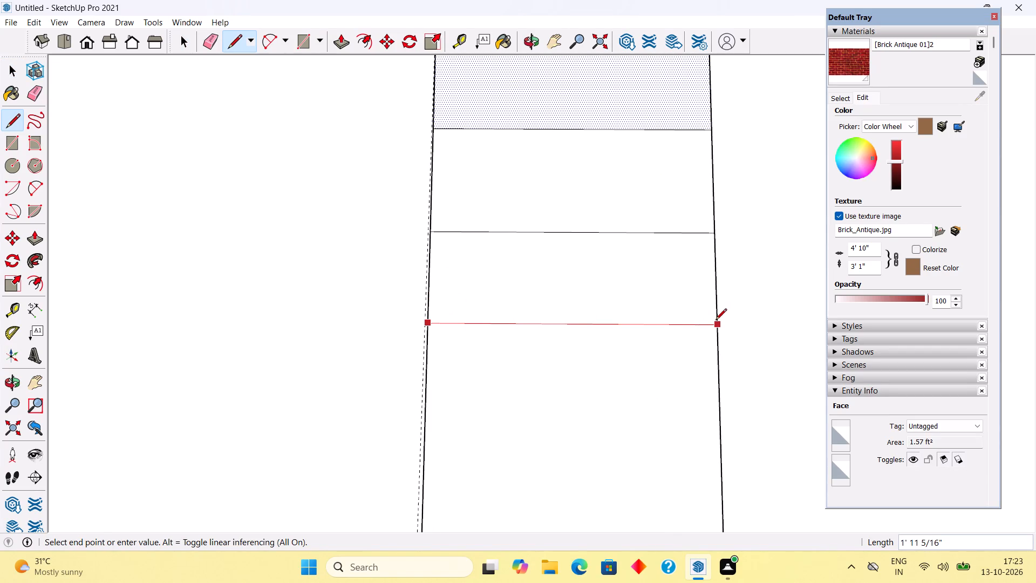
{"action": "left_click", "coordinate": [715, 321]}
{"action": "left_click", "coordinate": [425, 414]}
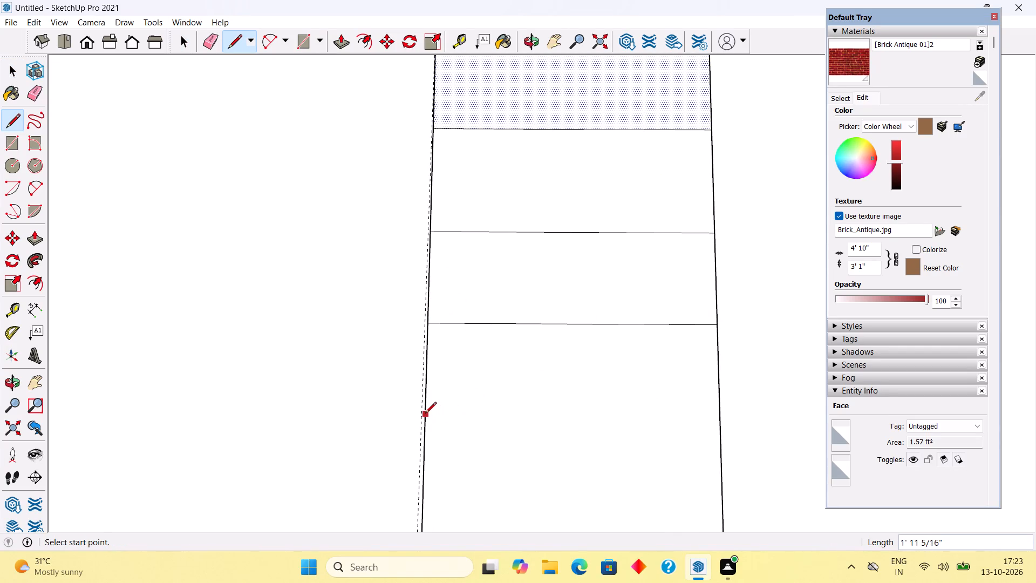
{"action": "left_click", "coordinate": [719, 413]}
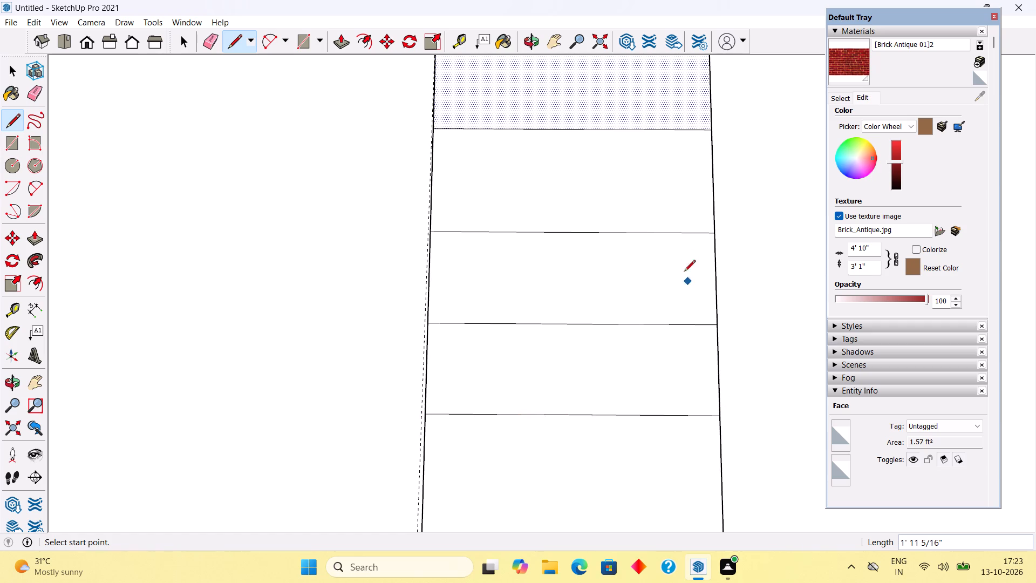
Draw three further dividing lines, about 1' 11 5/16" long, across the strip, continuing down the ramp's slope.
{"action": "scroll", "coordinate": [683, 265], "scroll_direction": "down", "scroll_amount": 11}
{"action": "scroll", "coordinate": [601, 367], "scroll_direction": "up", "scroll_amount": 4}
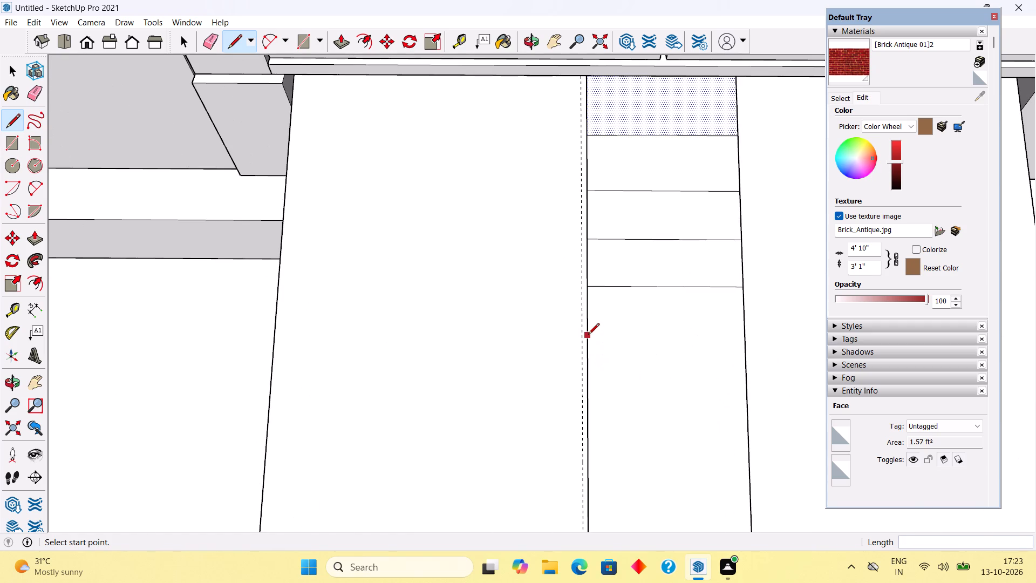
{"action": "left_click", "coordinate": [588, 346]}
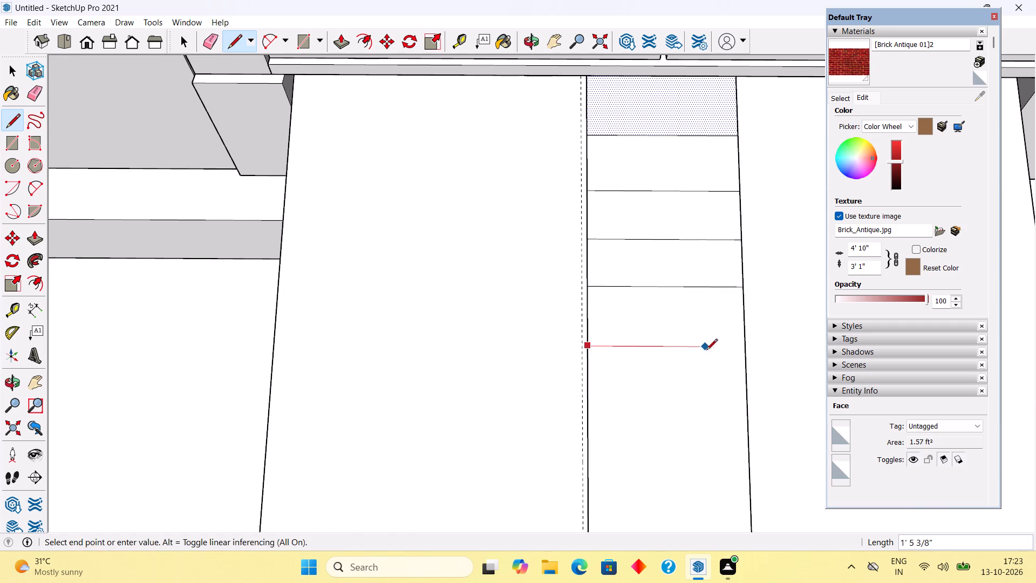
{"action": "left_click", "coordinate": [744, 344]}
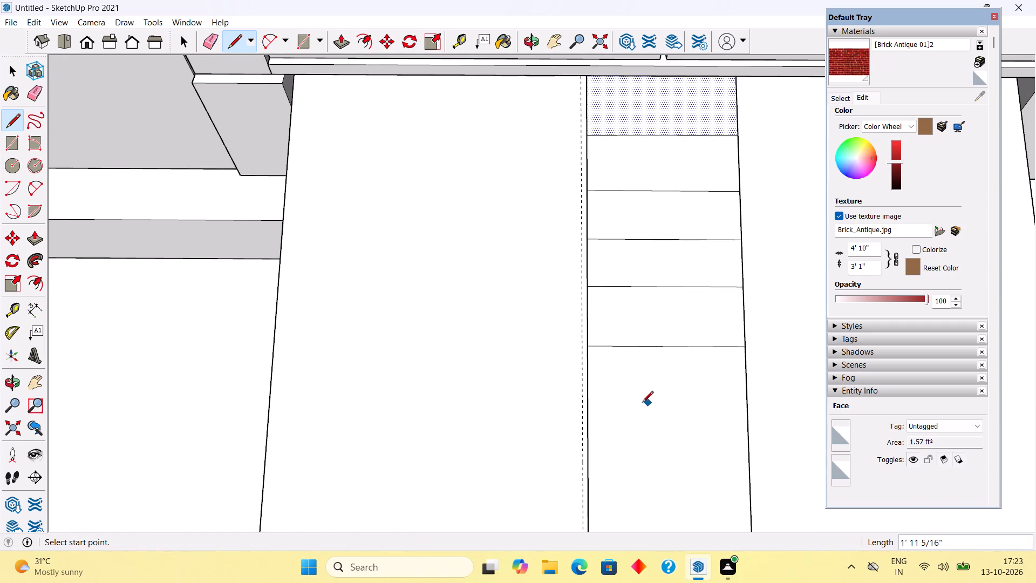
{"action": "left_click", "coordinate": [591, 396]}
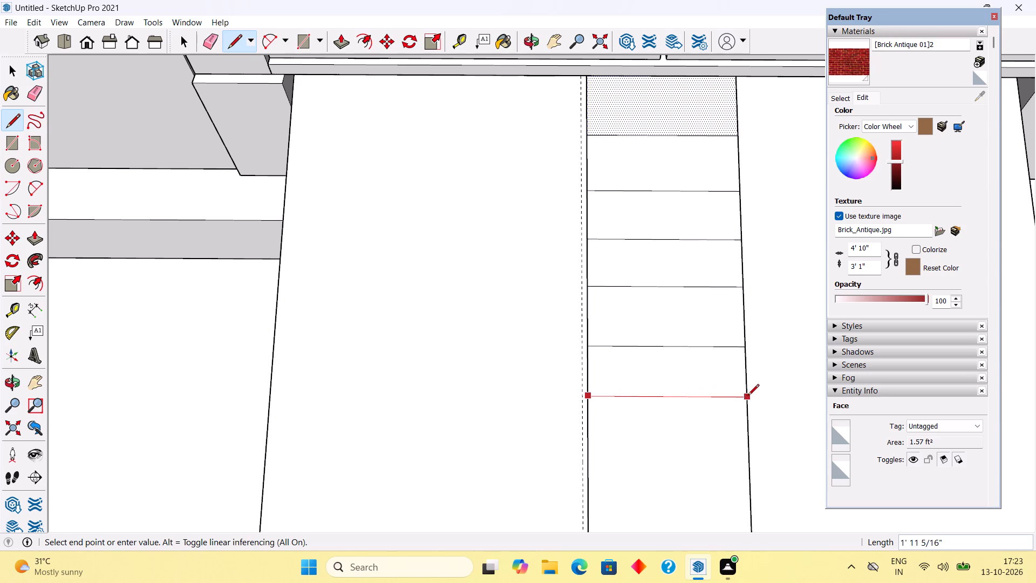
{"action": "left_click", "coordinate": [748, 396]}
{"action": "left_click", "coordinate": [586, 451]}
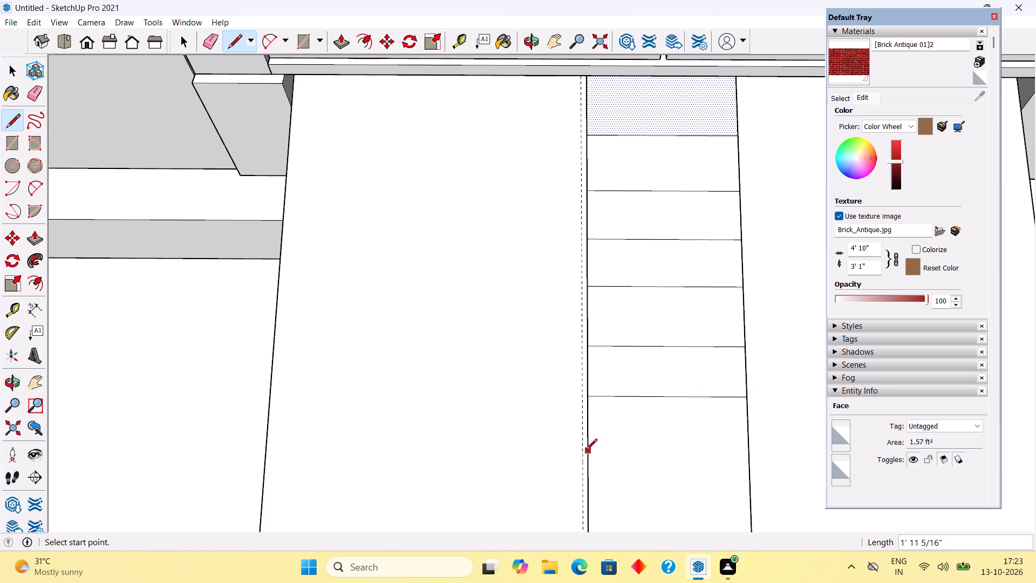
{"action": "left_click", "coordinate": [750, 452]}
Draw the last three dividing lines across the strip, spaced down toward the ramp's bottom edge.
{"action": "scroll", "coordinate": [653, 211], "scroll_direction": "down", "scroll_amount": 5}
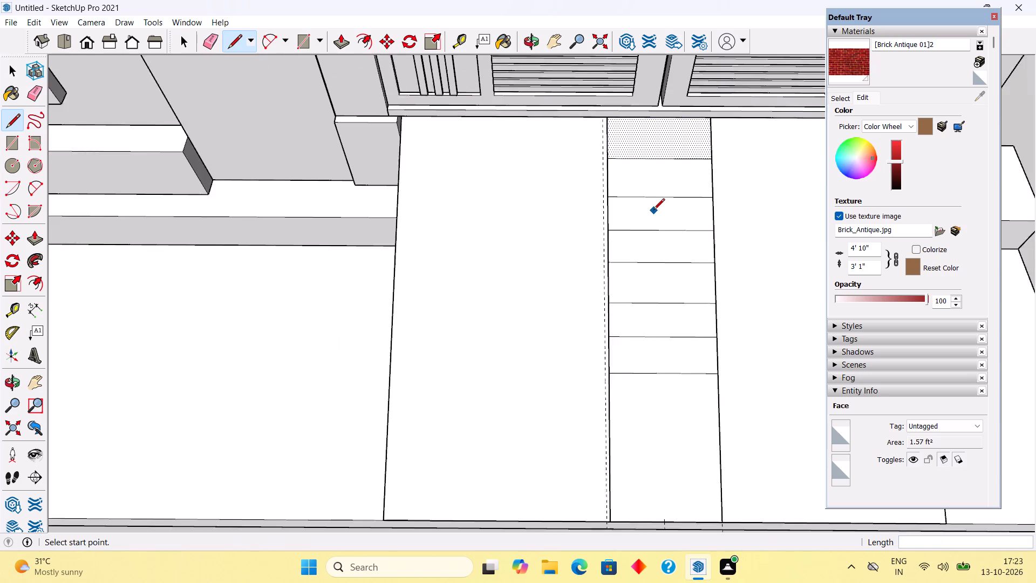
{"action": "scroll", "coordinate": [614, 409], "scroll_direction": "up", "scroll_amount": 3}
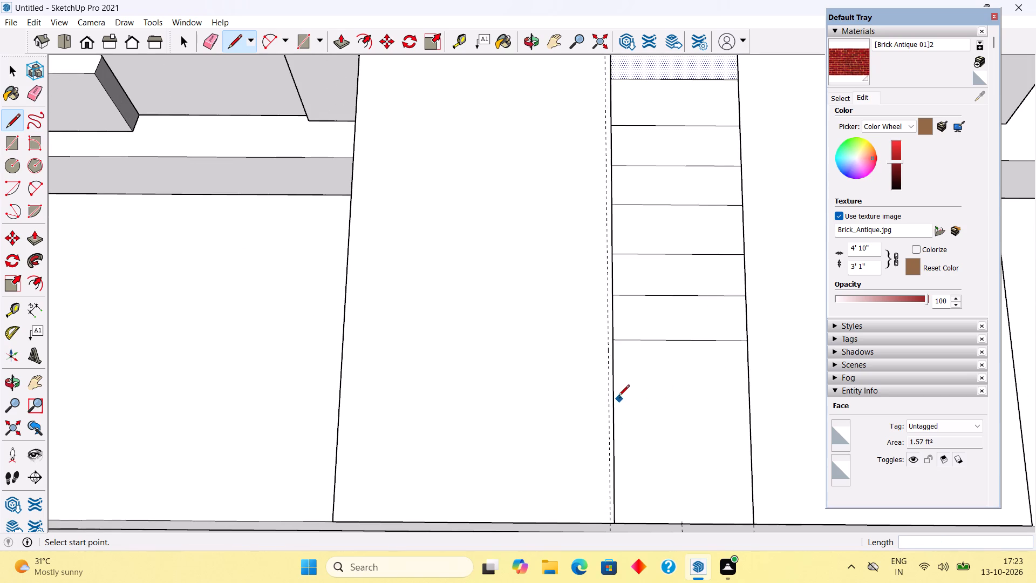
{"action": "left_click", "coordinate": [616, 394]}
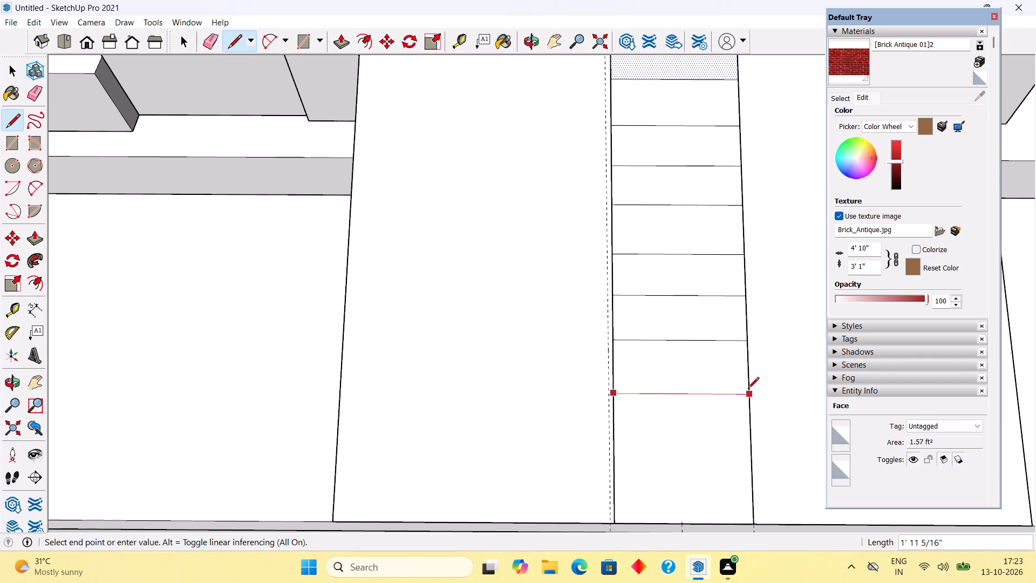
{"action": "left_click", "coordinate": [748, 389]}
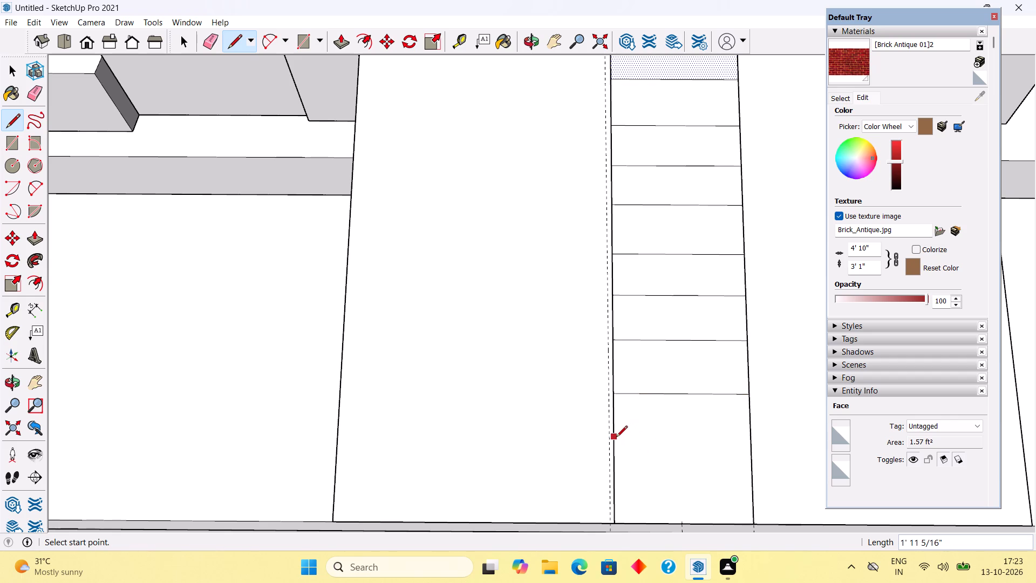
{"action": "left_click", "coordinate": [616, 438]}
{"action": "left_click", "coordinate": [749, 438]}
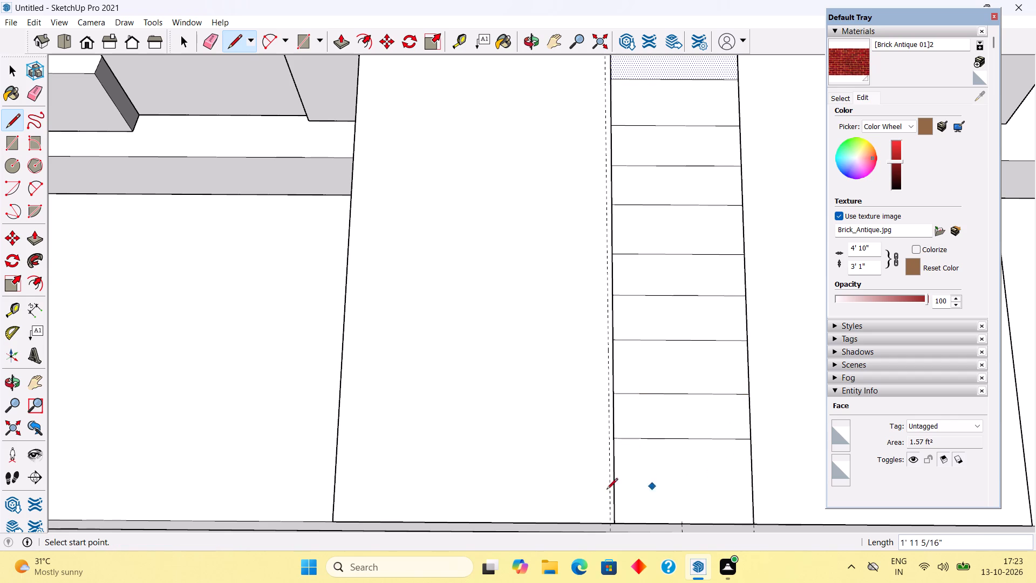
{"action": "left_click", "coordinate": [616, 483]}
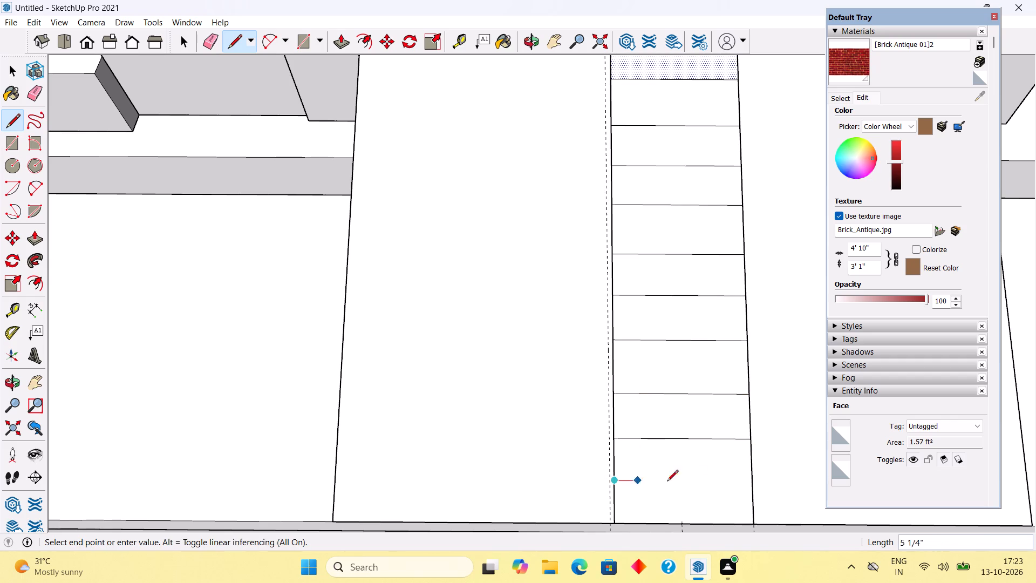
{"action": "left_click", "coordinate": [756, 482]}
{"action": "key", "text": "space"}
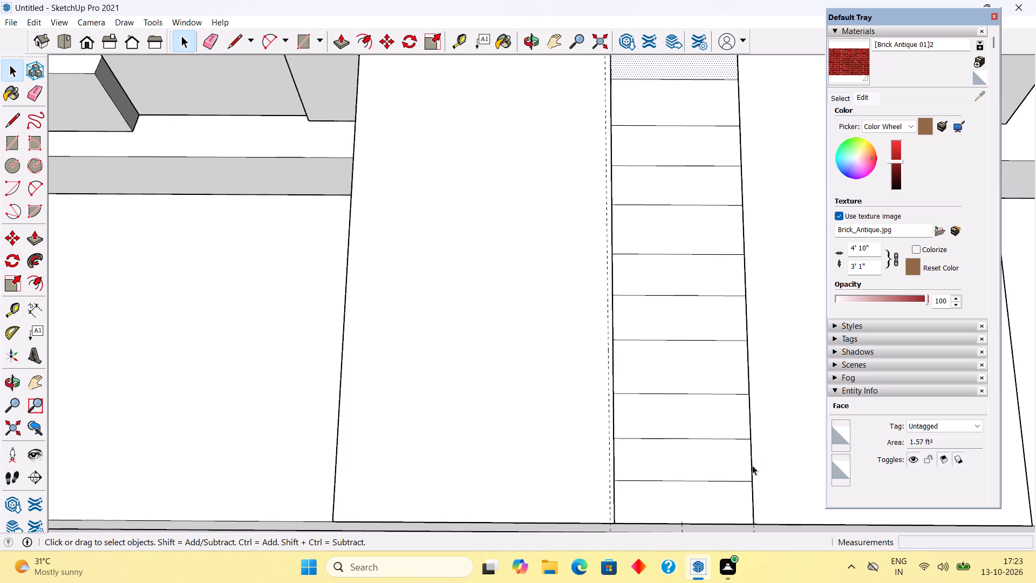
Push the central strip's lowest segment, at the ramp's bottom edge, inward by about 1 1/4".
{"action": "middle_click_drag", "start_coordinate": [710, 432], "coordinate": [604, 395]}
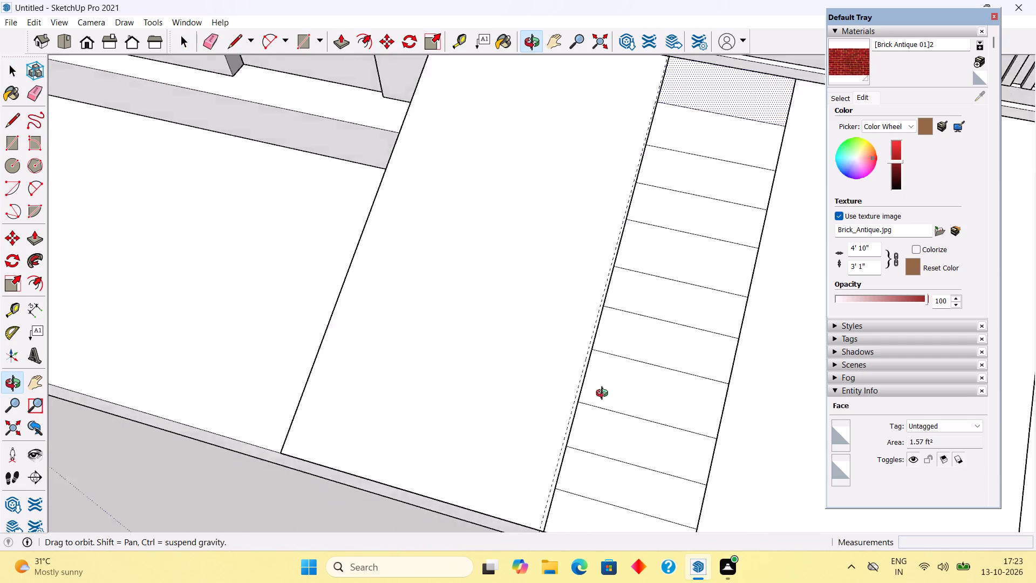
{"action": "middle_click_drag", "start_coordinate": [604, 395], "coordinate": [395, 222]}
{"action": "scroll", "coordinate": [413, 428], "scroll_direction": "up", "scroll_amount": 5}
{"action": "left_click", "coordinate": [413, 431]}
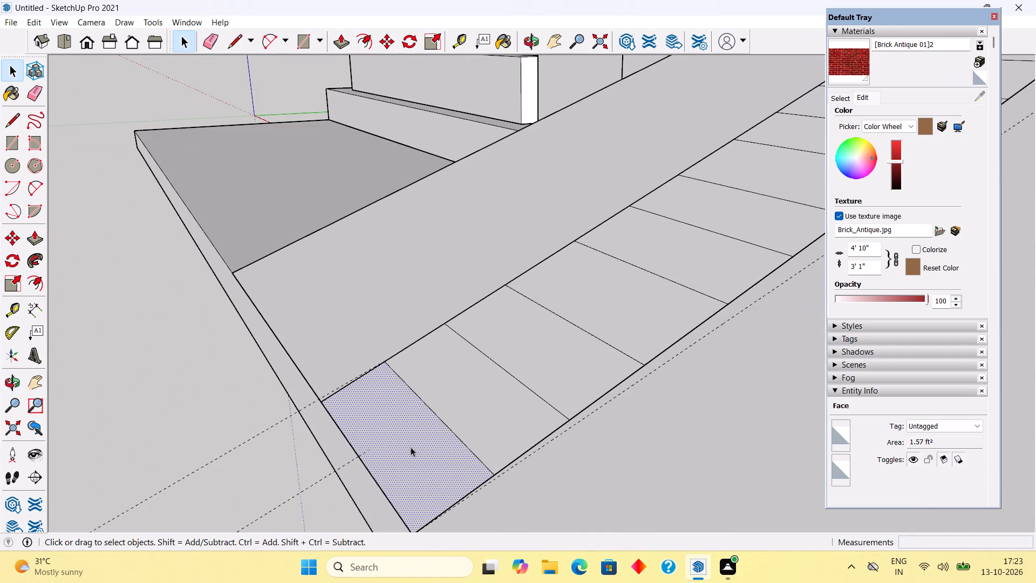
{"action": "key", "text": "p"}
{"action": "left_click", "coordinate": [411, 447]}
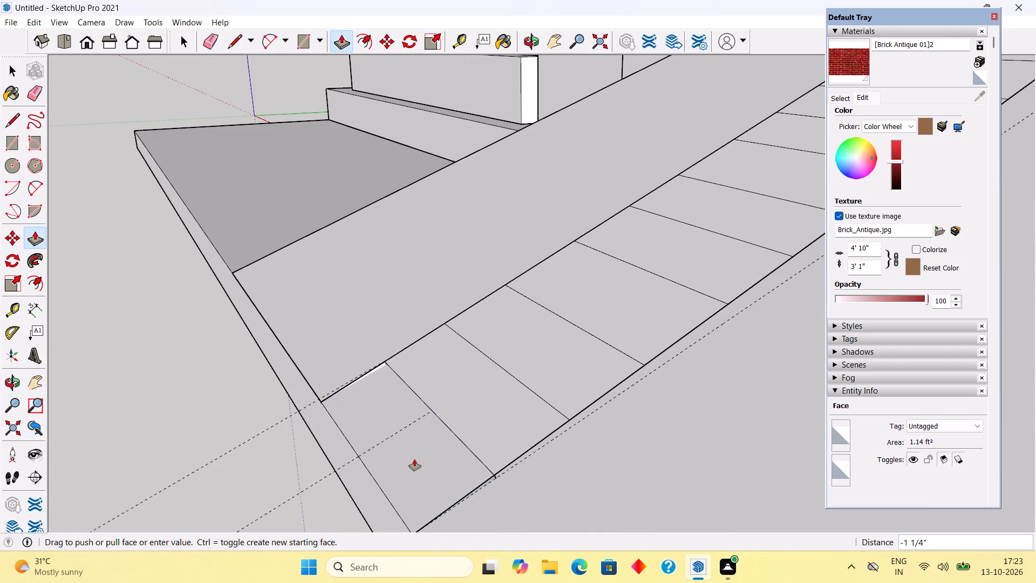
{"action": "left_click", "coordinate": [414, 459]}
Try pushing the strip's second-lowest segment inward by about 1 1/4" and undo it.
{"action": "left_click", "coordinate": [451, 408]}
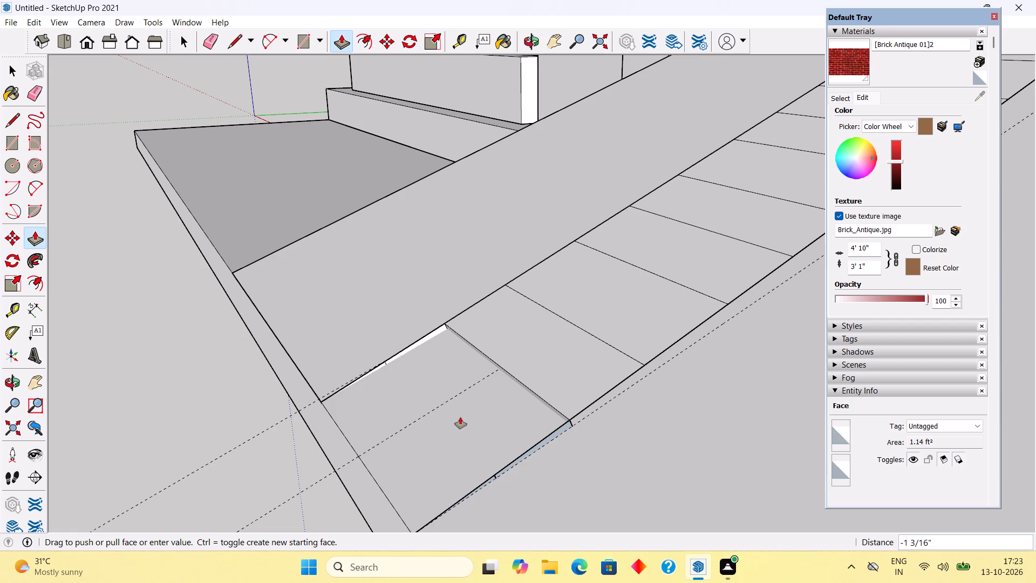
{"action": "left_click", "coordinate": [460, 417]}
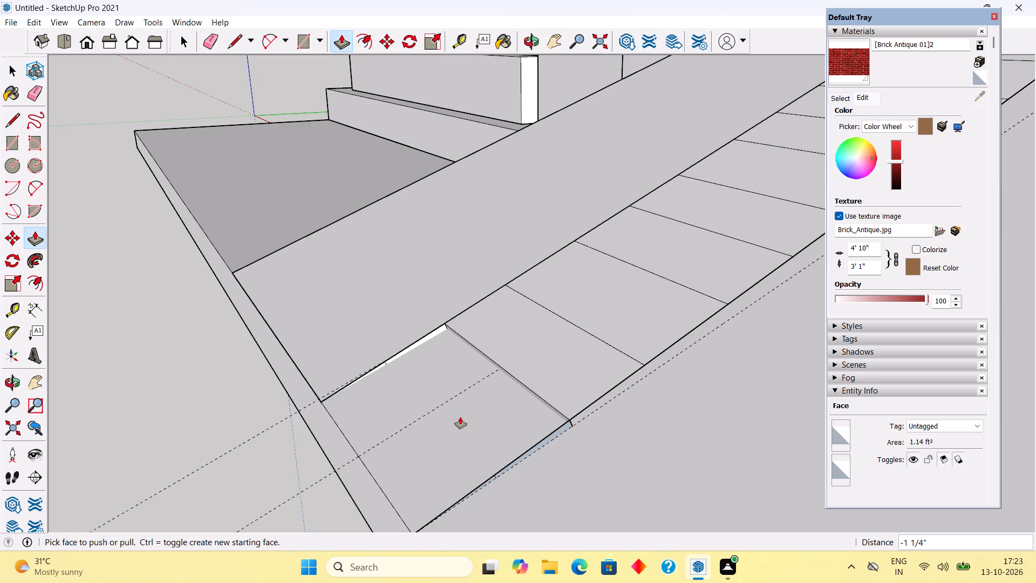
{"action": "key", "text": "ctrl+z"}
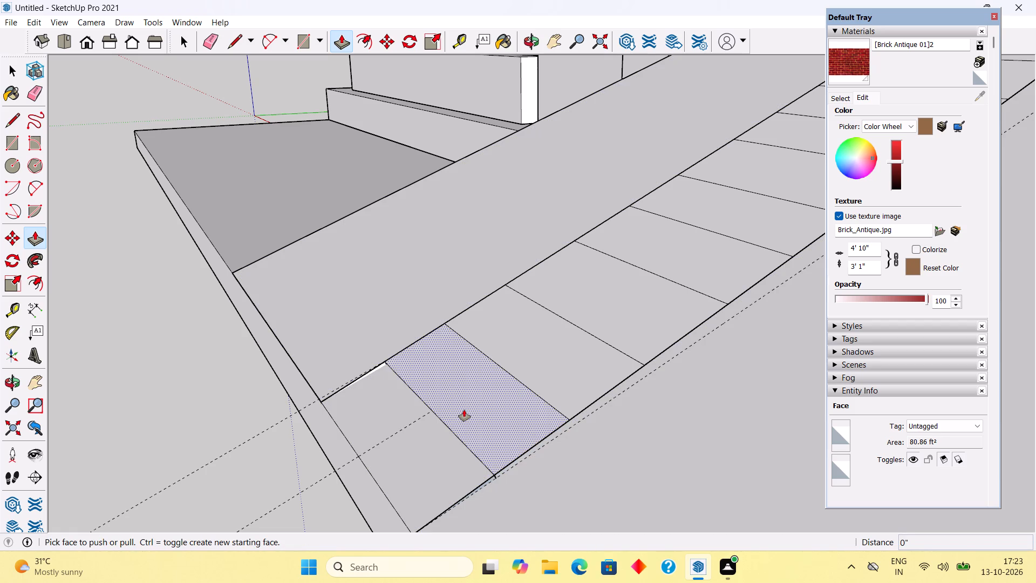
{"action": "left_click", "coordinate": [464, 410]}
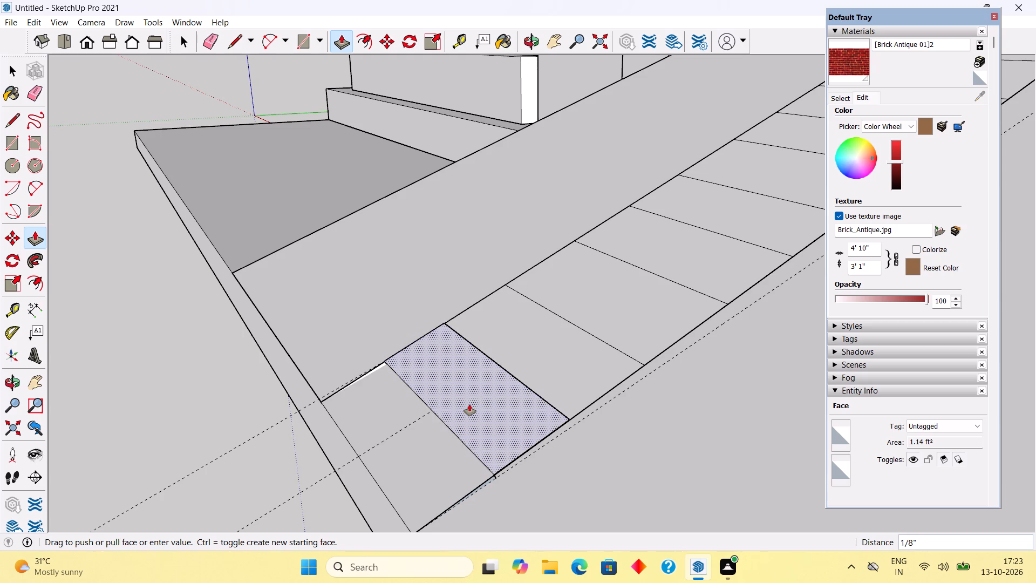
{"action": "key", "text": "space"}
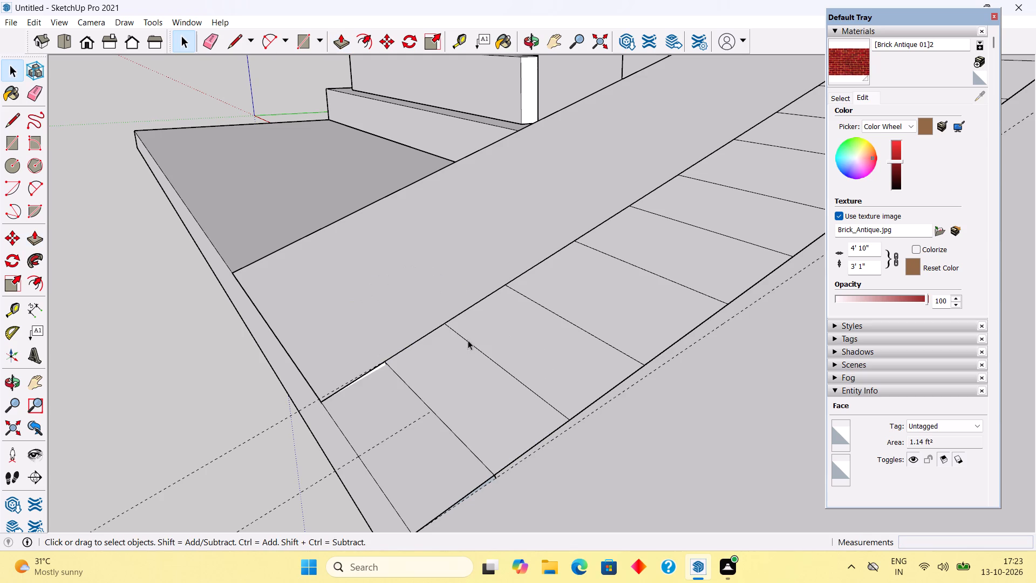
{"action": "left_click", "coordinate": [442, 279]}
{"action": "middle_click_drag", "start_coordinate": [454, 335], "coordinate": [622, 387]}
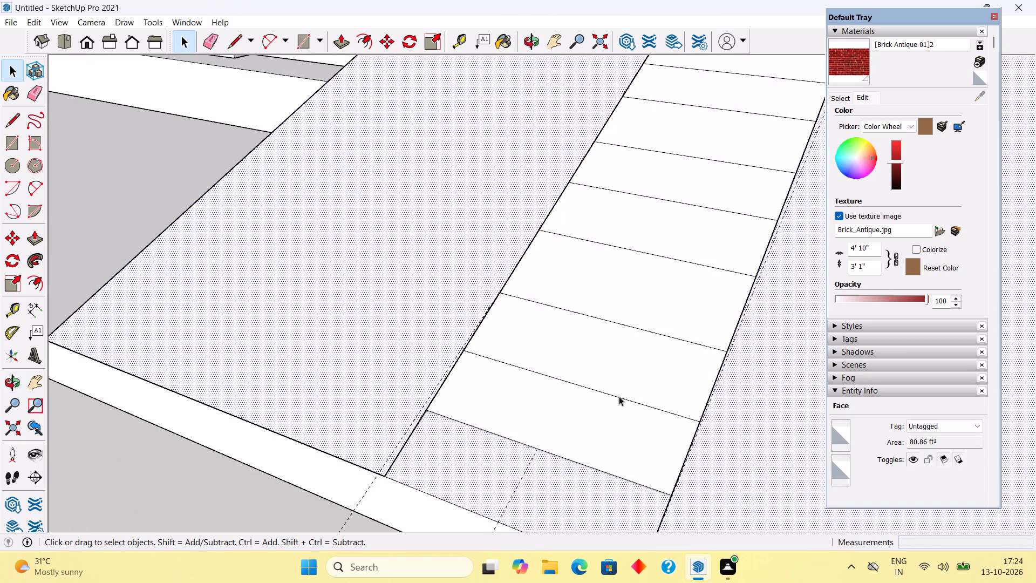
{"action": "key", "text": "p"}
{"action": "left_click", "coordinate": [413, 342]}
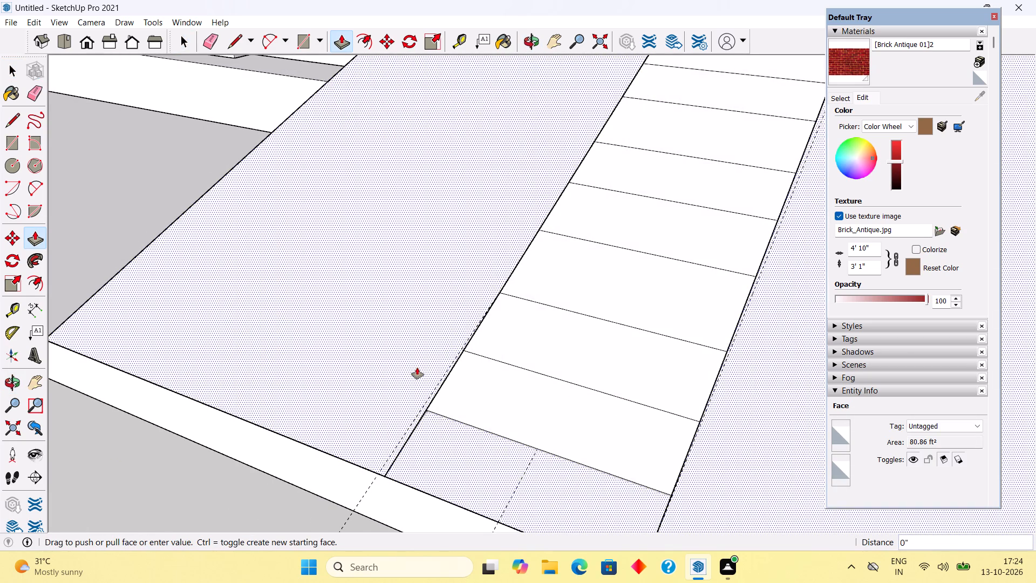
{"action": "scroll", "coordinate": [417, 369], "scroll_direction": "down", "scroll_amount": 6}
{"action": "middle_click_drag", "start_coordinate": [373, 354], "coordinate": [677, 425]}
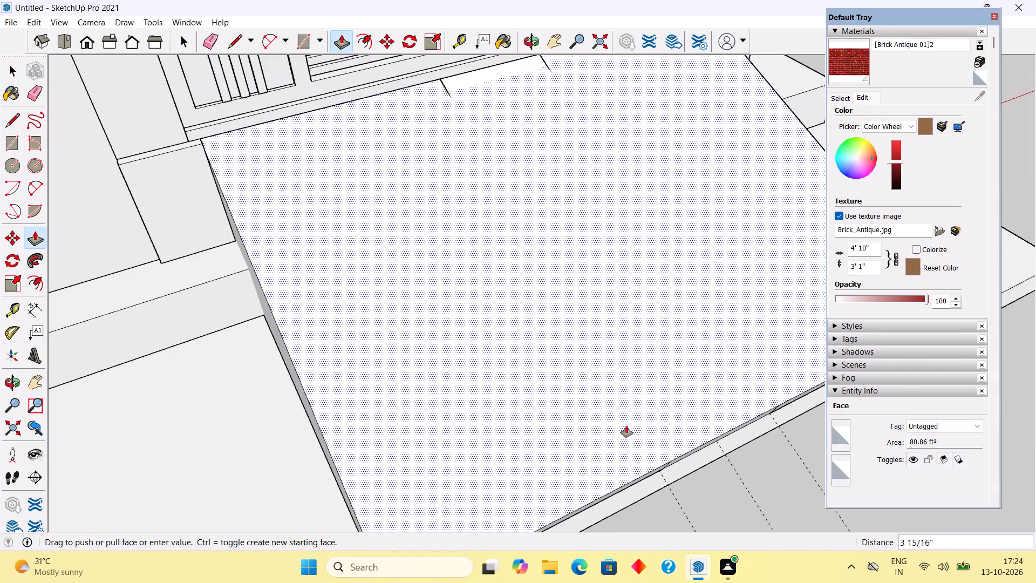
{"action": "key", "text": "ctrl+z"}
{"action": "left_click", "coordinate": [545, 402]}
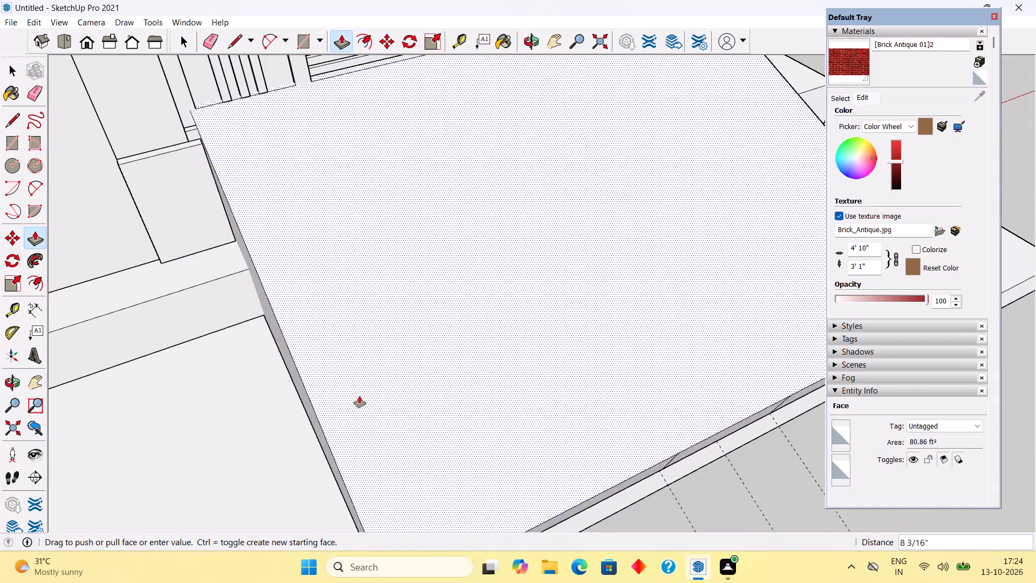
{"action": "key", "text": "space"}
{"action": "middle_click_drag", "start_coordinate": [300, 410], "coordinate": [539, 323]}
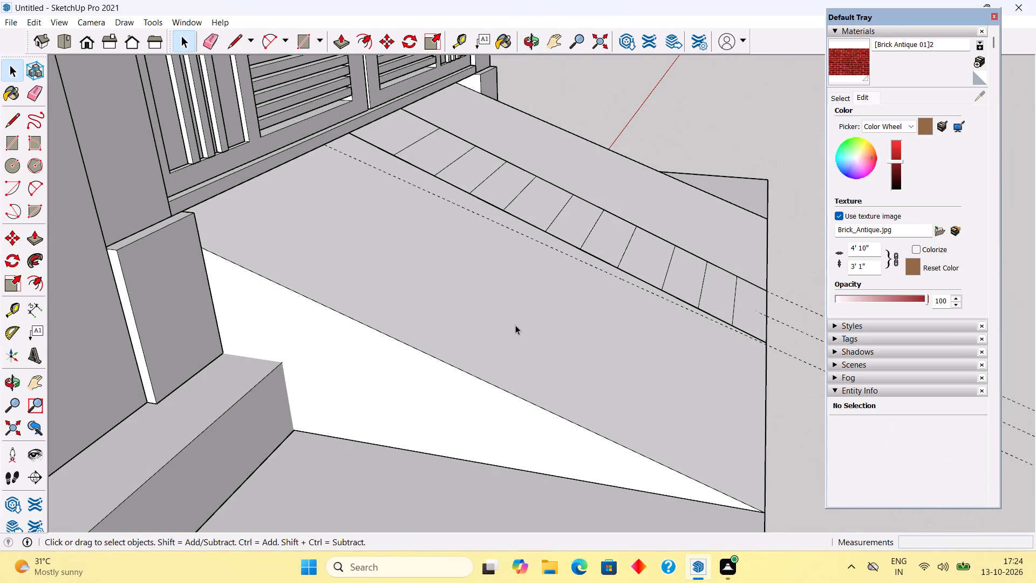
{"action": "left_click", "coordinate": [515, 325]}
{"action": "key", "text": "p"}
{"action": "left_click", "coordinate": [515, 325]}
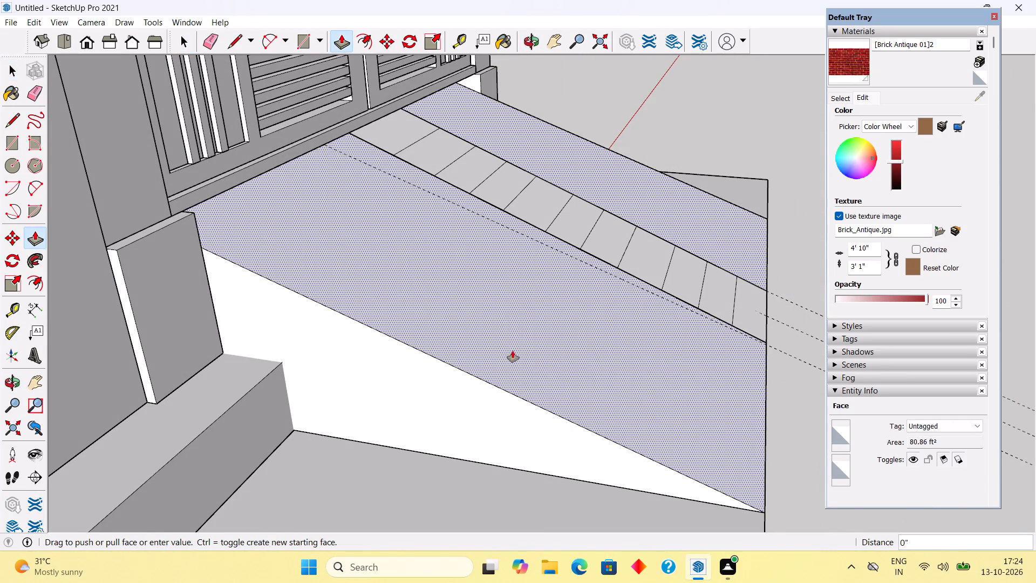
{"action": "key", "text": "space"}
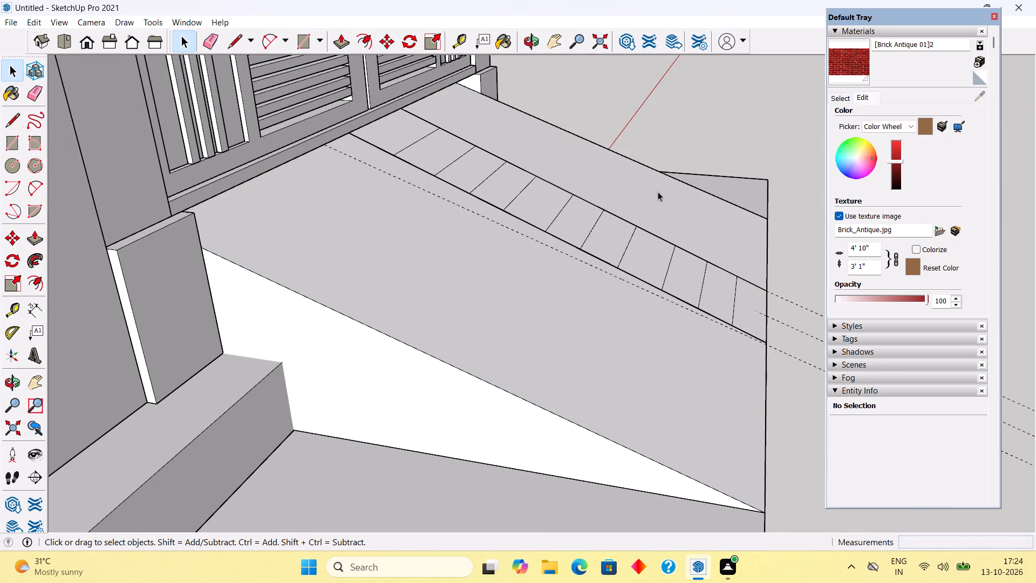
Undo the dividing lines drawn across the ramp's central strip until the strip is one undivided face.
{"action": "middle_click_drag", "start_coordinate": [608, 248], "coordinate": [296, 338]}
{"action": "key", "text": "ctrl+z"}
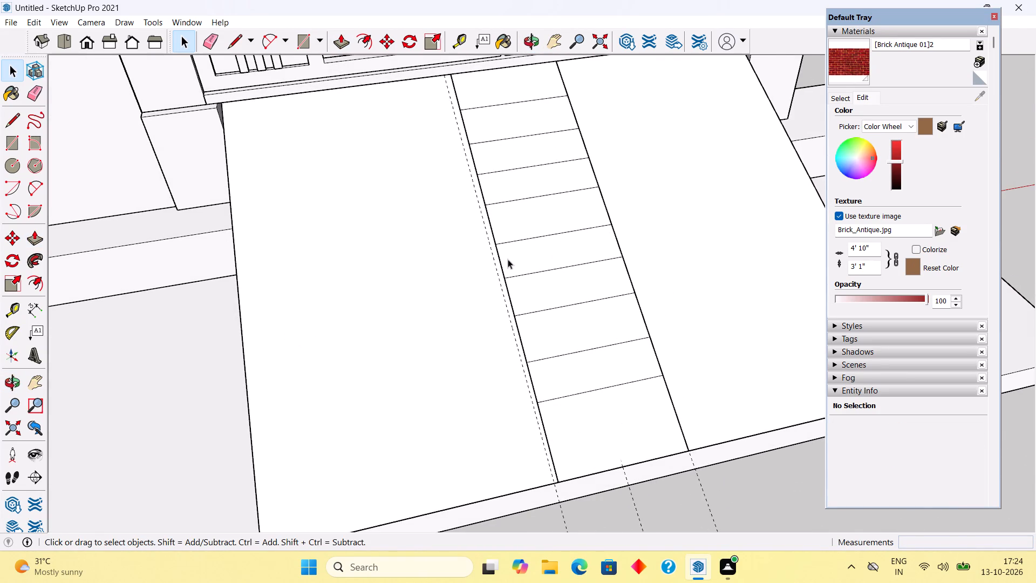
{"action": "key", "text": "ctrl+z"}
{"action": "key", "text": "ctrl+z"}
{"action": "key", "text": "ctrl+z"}
{"action": "key", "text": "ctrl+z"}
{"action": "key", "text": "ctrl+z"}
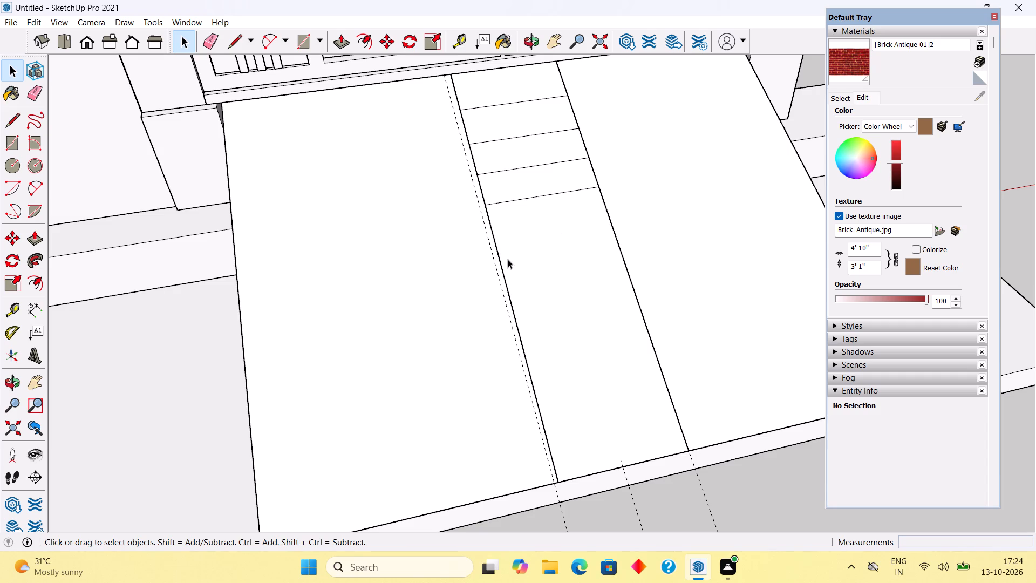
{"action": "key", "text": "ctrl+z"}
{"action": "key", "text": "ctrl+z"}
{"action": "key", "text": "ctrl+z"}
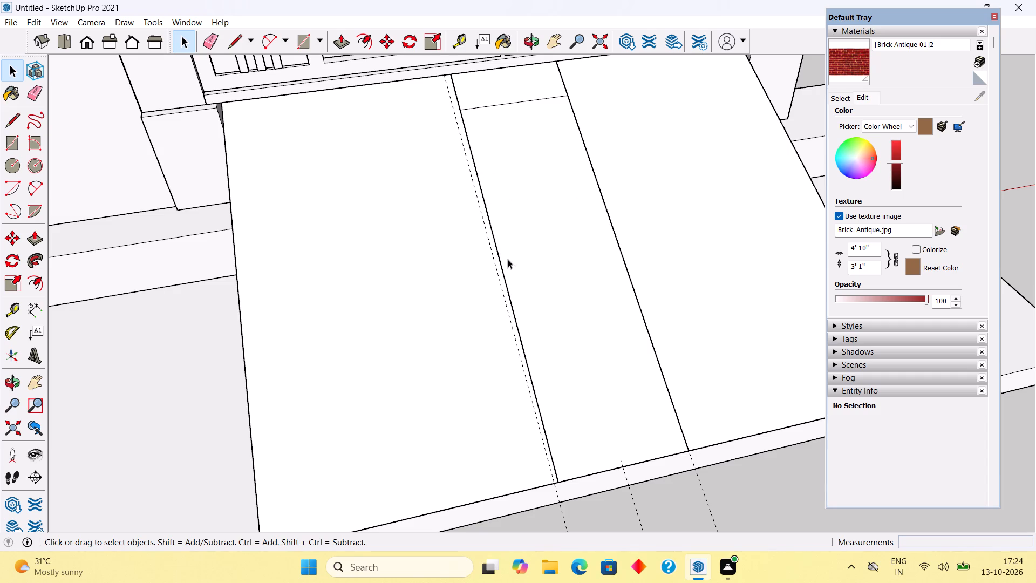
{"action": "key", "text": "ctrl+z"}
Try pushing the undivided central strip inward, and undo back to the ramp's plain sloped face without the strip outline.
{"action": "left_click", "coordinate": [522, 245]}
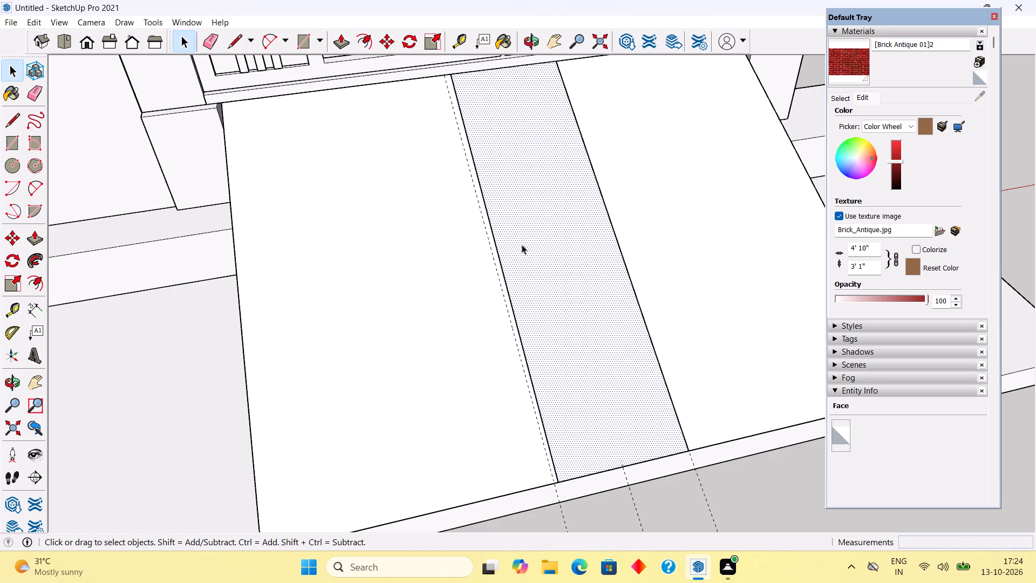
{"action": "key", "text": "p"}
{"action": "left_click", "coordinate": [522, 245]}
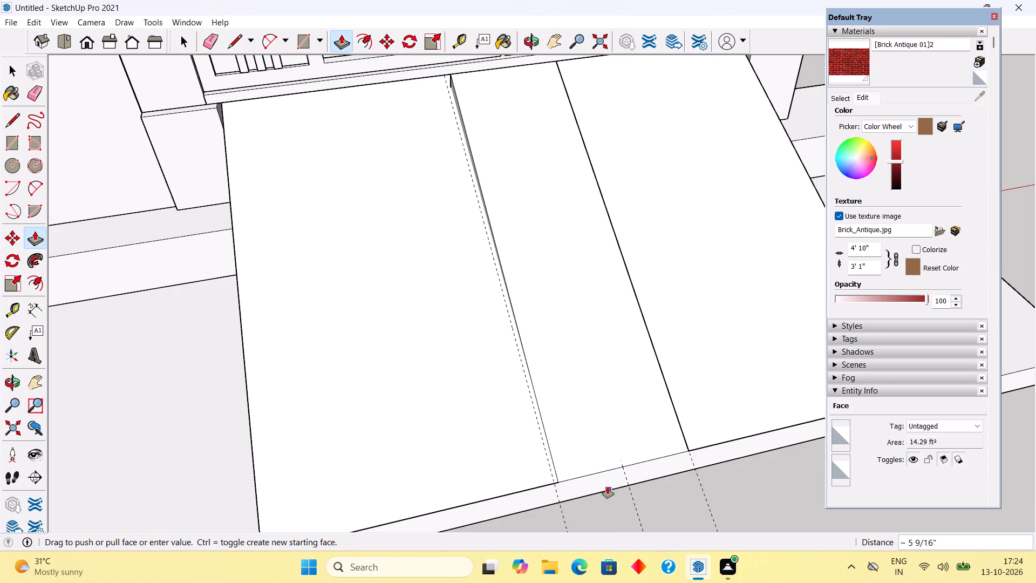
{"action": "middle_click", "coordinate": [610, 466]}
{"action": "middle_click_drag", "start_coordinate": [598, 441], "coordinate": [500, 243]}
{"action": "key", "text": "ctrl+z"}
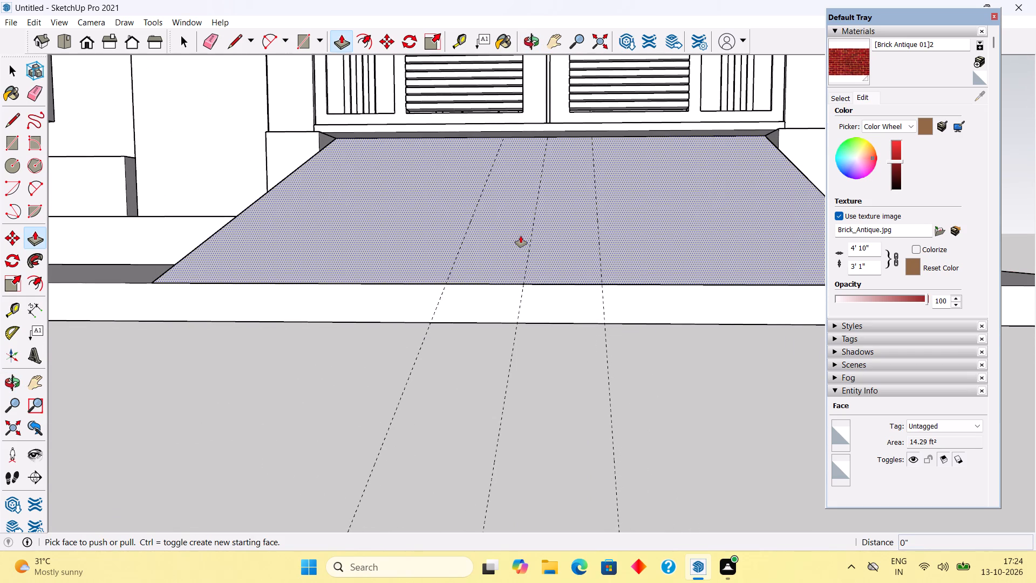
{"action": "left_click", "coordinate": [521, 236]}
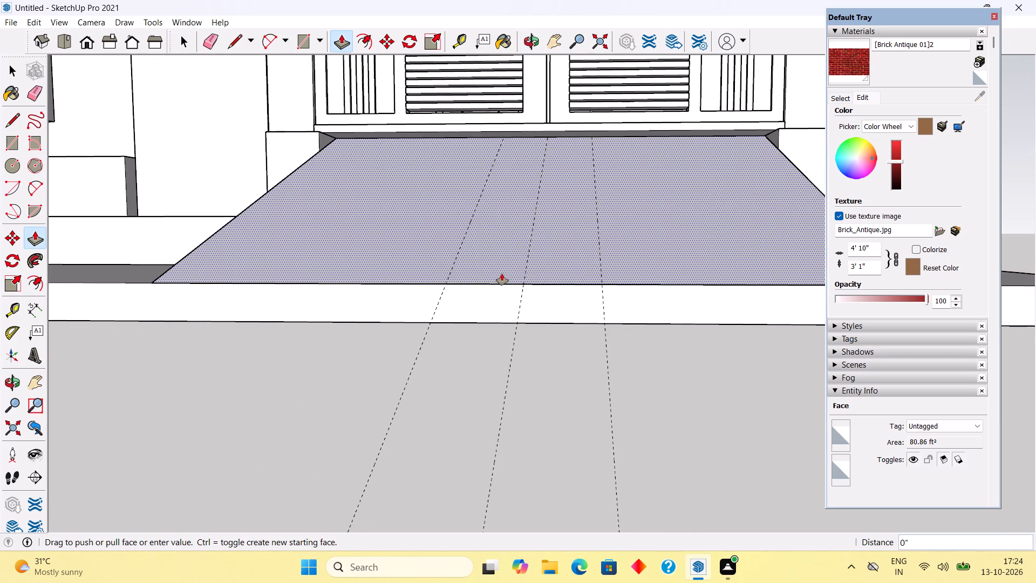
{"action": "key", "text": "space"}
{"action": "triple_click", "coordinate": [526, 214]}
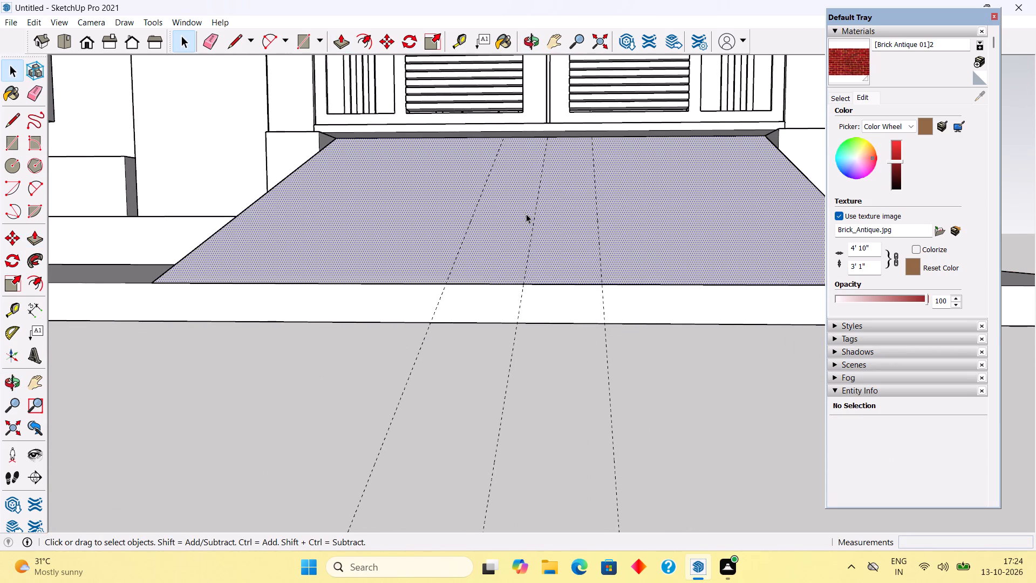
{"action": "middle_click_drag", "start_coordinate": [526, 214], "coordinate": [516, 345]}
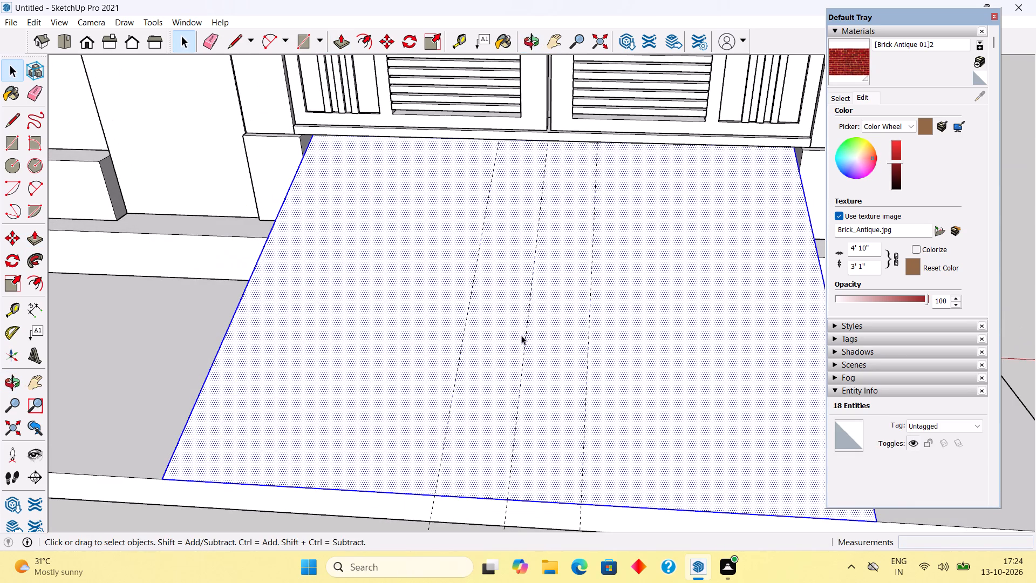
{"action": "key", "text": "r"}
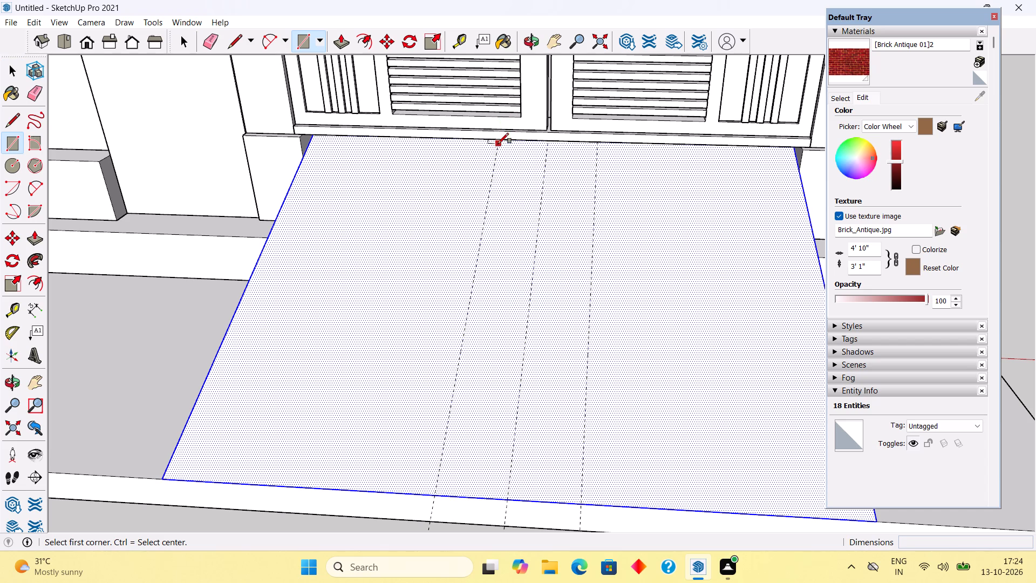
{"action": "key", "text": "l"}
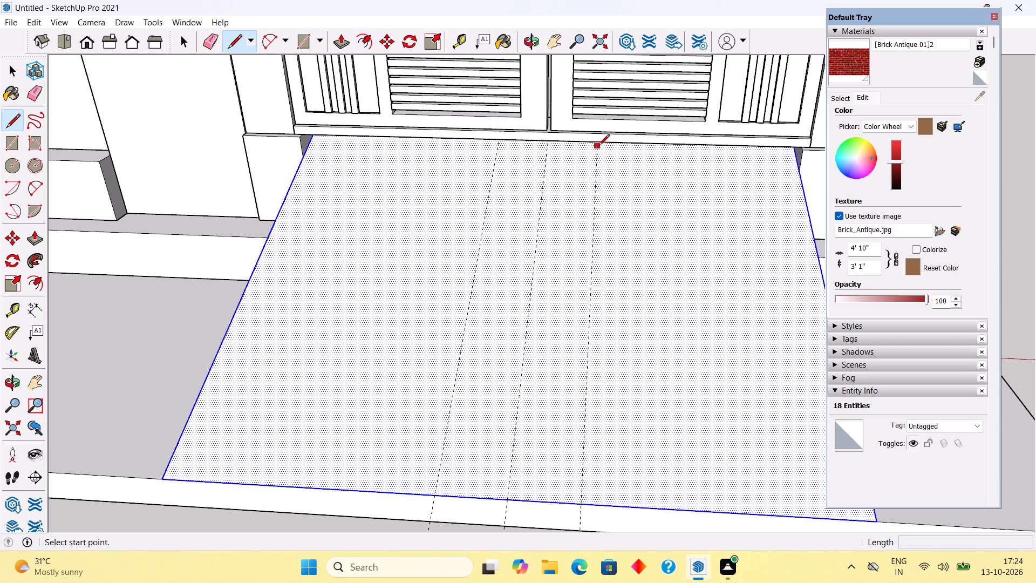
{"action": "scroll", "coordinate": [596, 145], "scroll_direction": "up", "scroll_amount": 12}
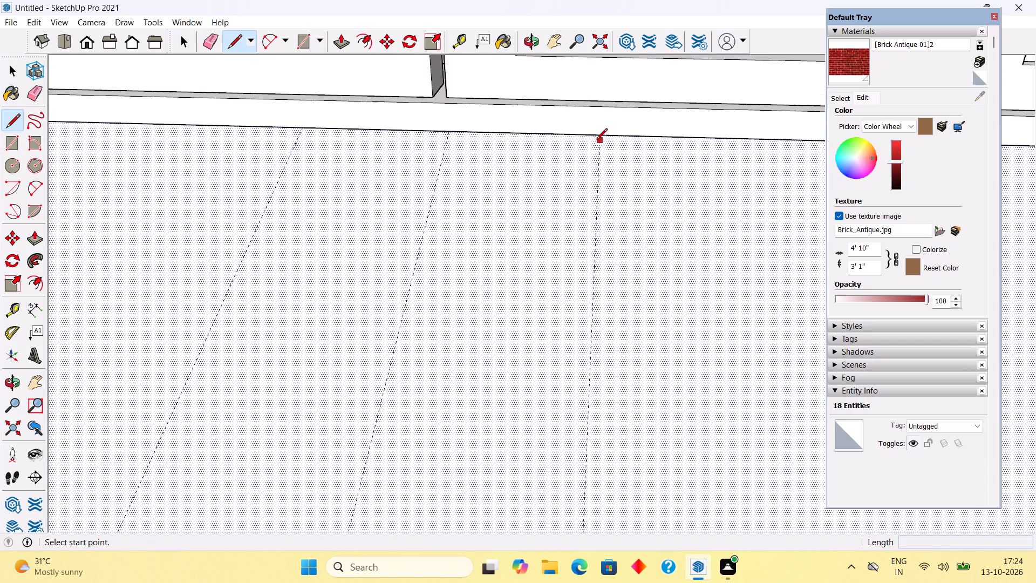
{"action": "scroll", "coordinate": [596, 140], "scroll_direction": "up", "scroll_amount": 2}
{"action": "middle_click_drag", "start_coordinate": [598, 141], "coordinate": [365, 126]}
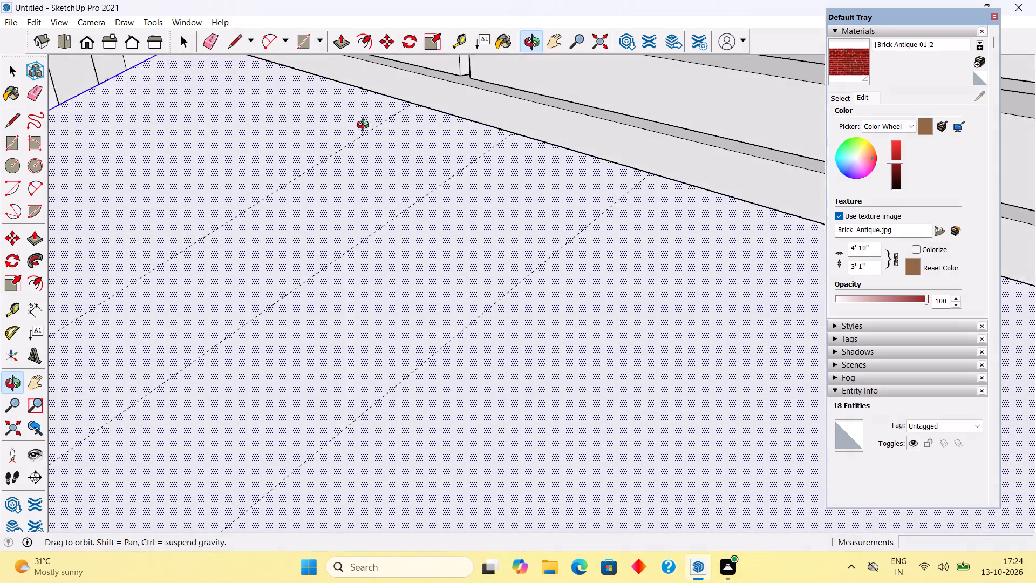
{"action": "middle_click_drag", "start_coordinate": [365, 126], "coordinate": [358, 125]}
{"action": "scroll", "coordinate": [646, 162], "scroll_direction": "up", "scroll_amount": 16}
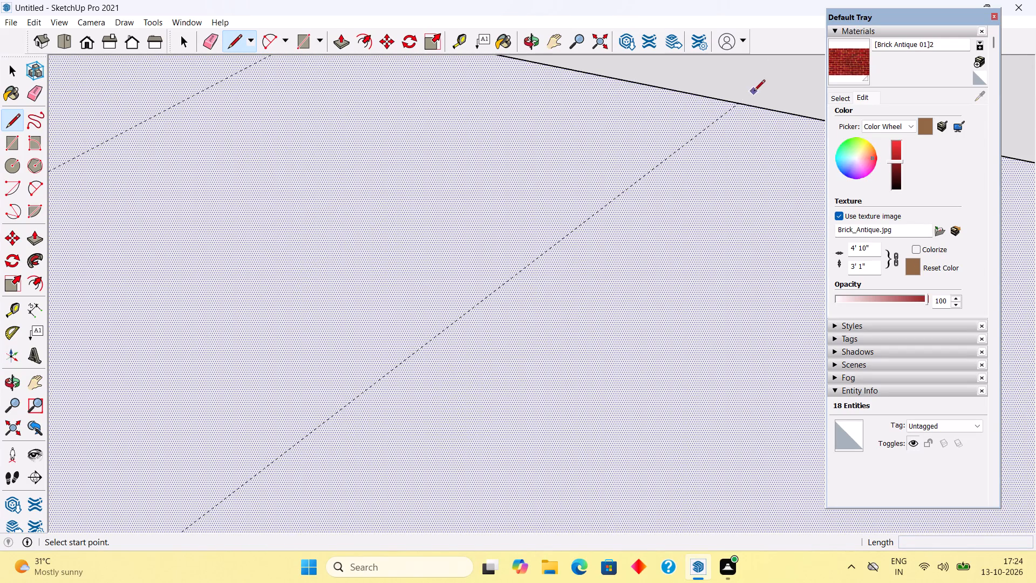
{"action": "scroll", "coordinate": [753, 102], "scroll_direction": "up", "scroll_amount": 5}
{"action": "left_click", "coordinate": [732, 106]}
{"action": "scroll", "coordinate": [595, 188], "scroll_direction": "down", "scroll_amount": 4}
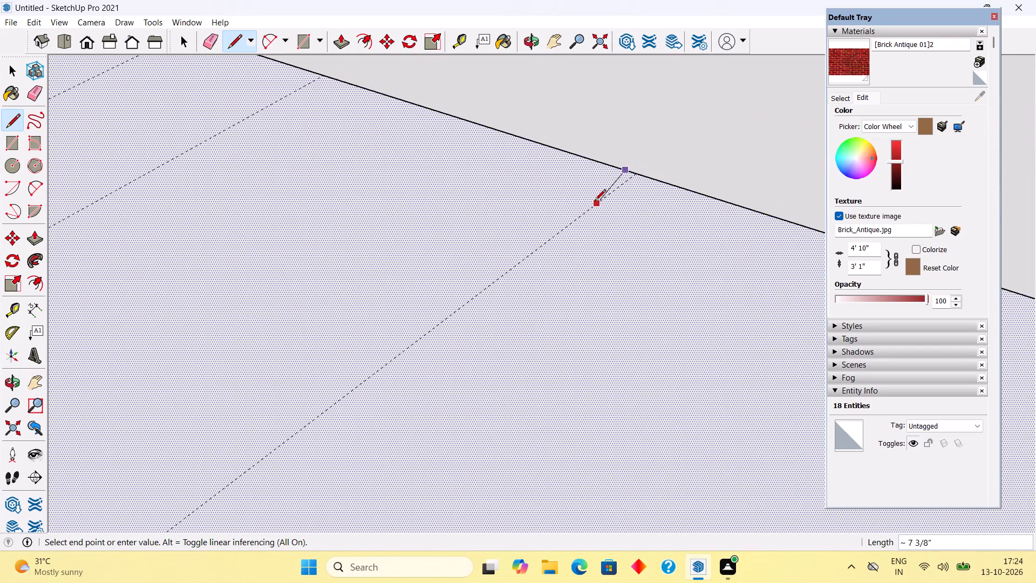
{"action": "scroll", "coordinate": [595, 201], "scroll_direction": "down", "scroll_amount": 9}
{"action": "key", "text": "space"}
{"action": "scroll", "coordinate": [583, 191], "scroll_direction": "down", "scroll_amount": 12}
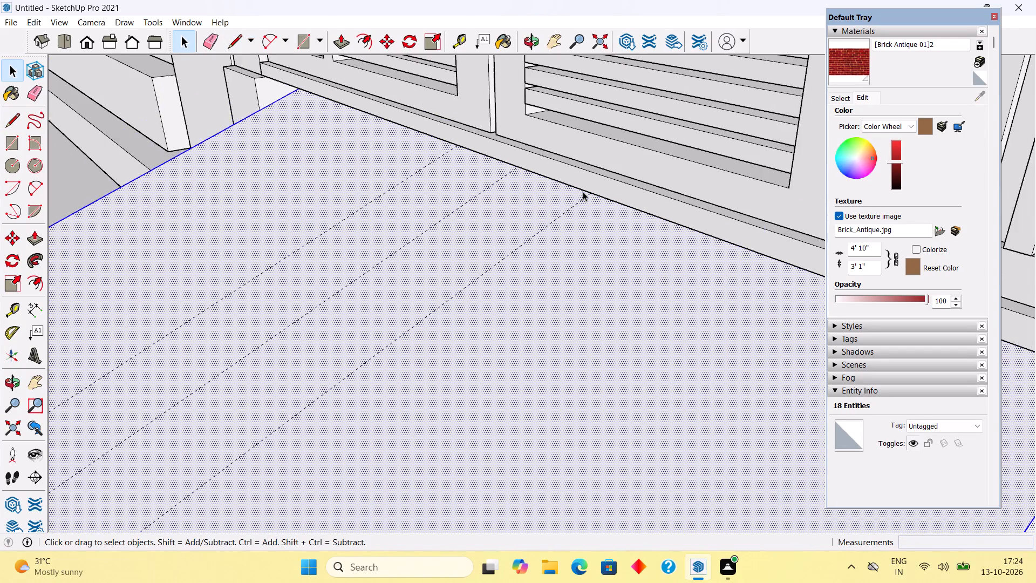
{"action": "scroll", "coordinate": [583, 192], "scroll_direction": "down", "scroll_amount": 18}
Push the ramp's triangular side face inward by about 5' 10 9/16" to narrow the ramp to the first guide line.
{"action": "double_click", "coordinate": [606, 296]}
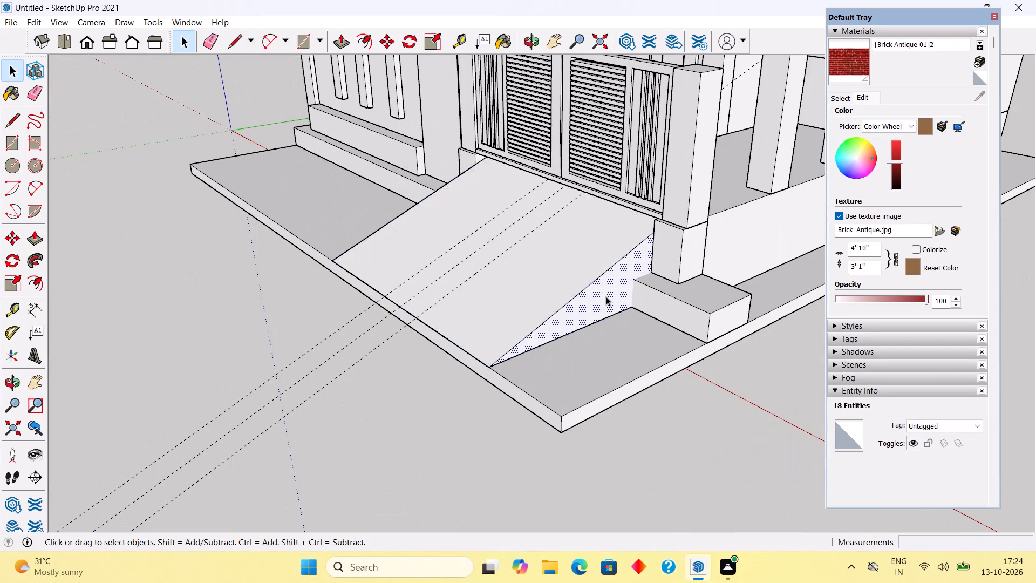
{"action": "key", "text": "p"}
{"action": "left_click", "coordinate": [606, 294]}
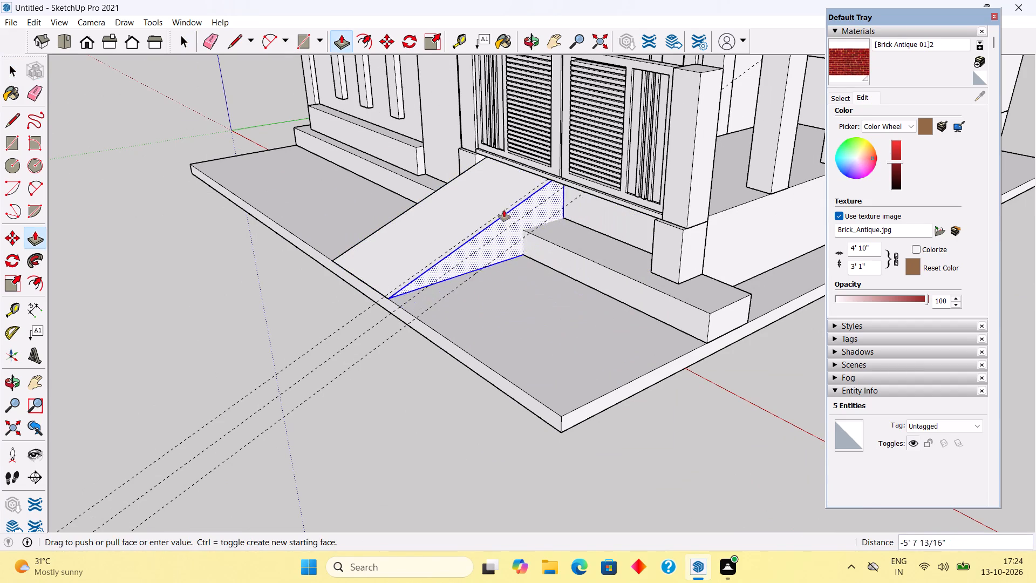
{"action": "left_click", "coordinate": [513, 200]}
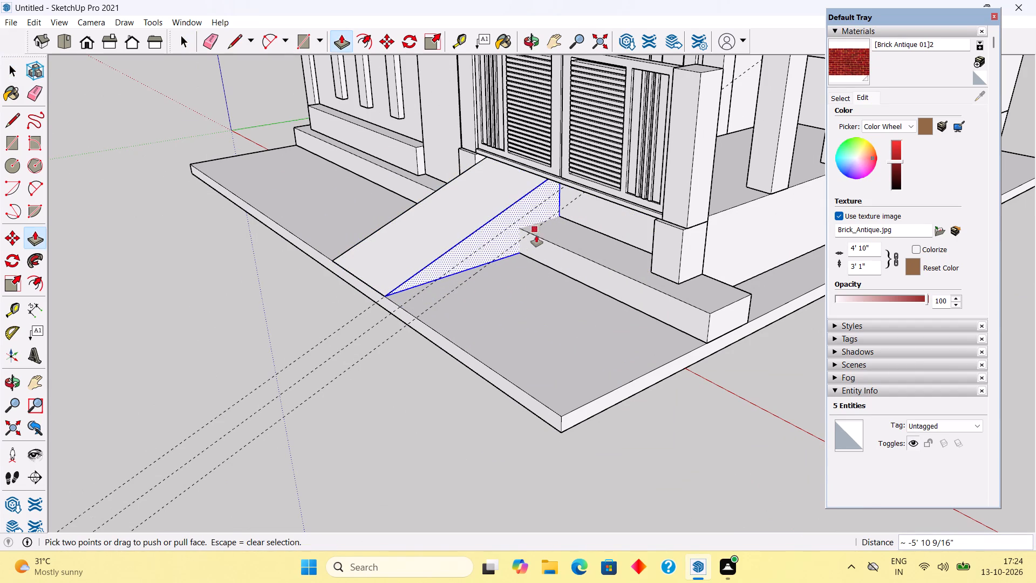
{"action": "key", "text": "space"}
Select all connected geometry of the narrowed ramp and make it a group.
{"action": "triple_click", "coordinate": [472, 227]}
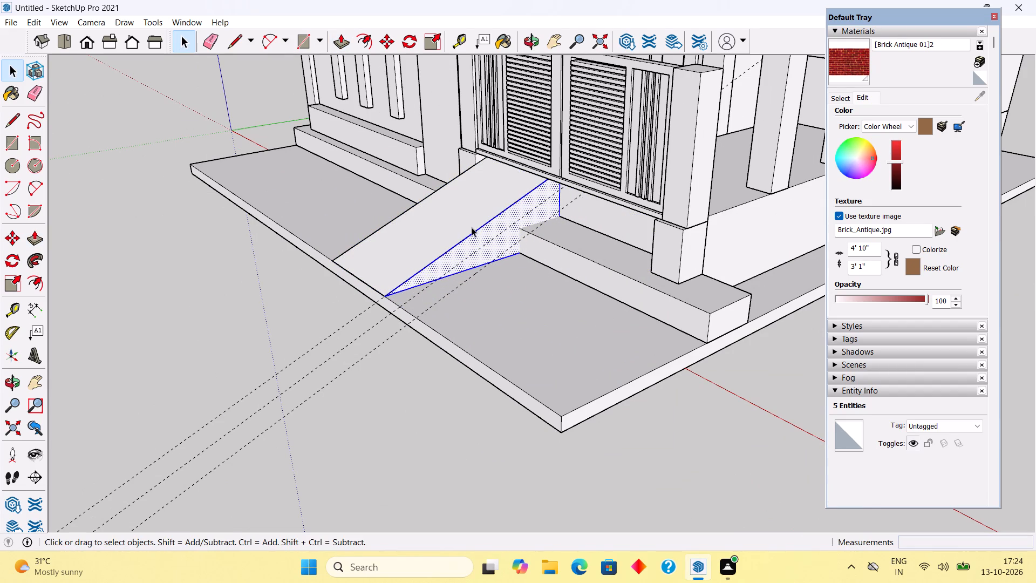
{"action": "right_click", "coordinate": [471, 226]}
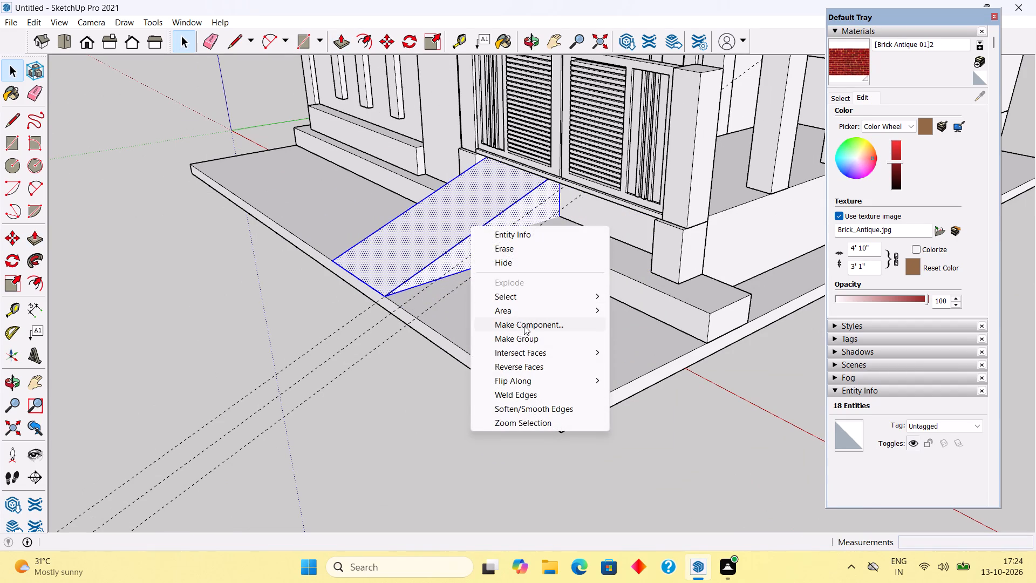
{"action": "left_click", "coordinate": [530, 337]}
Copy the ramp group about 5' 10 9/16" along the red axis to the far guide line, leaving a central gap.
{"action": "middle_click_drag", "start_coordinate": [491, 275], "coordinate": [782, 297]}
{"action": "scroll", "coordinate": [566, 340], "scroll_direction": "up", "scroll_amount": 3}
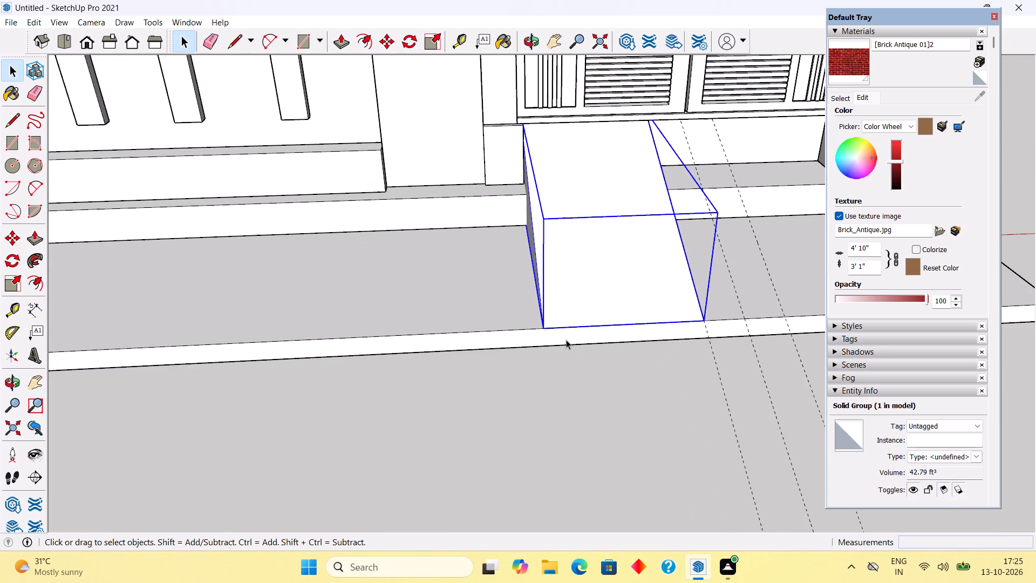
{"action": "key", "text": "m"}
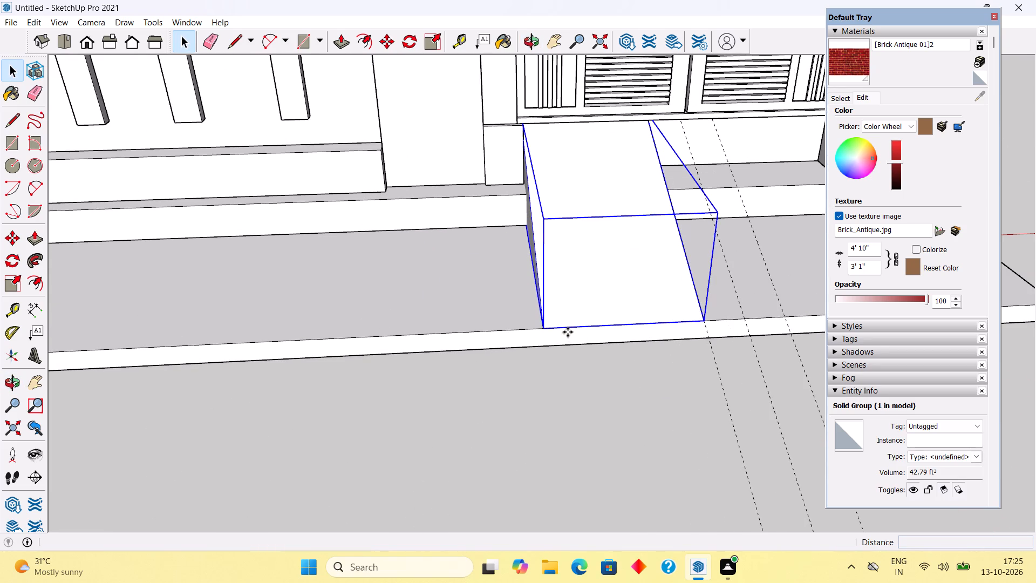
{"action": "left_click", "coordinate": [543, 323]}
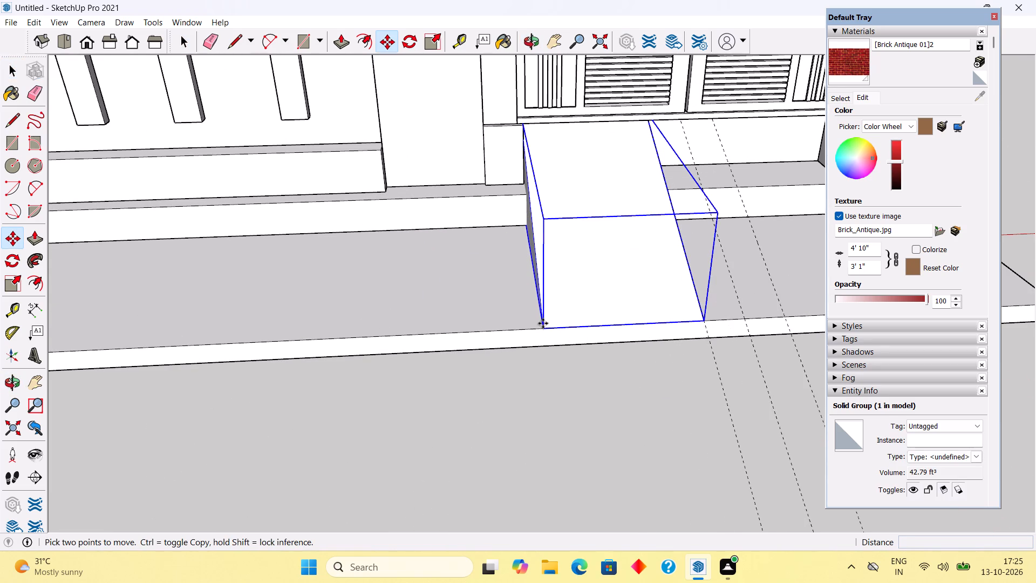
{"action": "left_click", "coordinate": [785, 318]}
{"action": "key", "text": "space"}
{"action": "scroll", "coordinate": [726, 313], "scroll_direction": "down", "scroll_amount": 9}
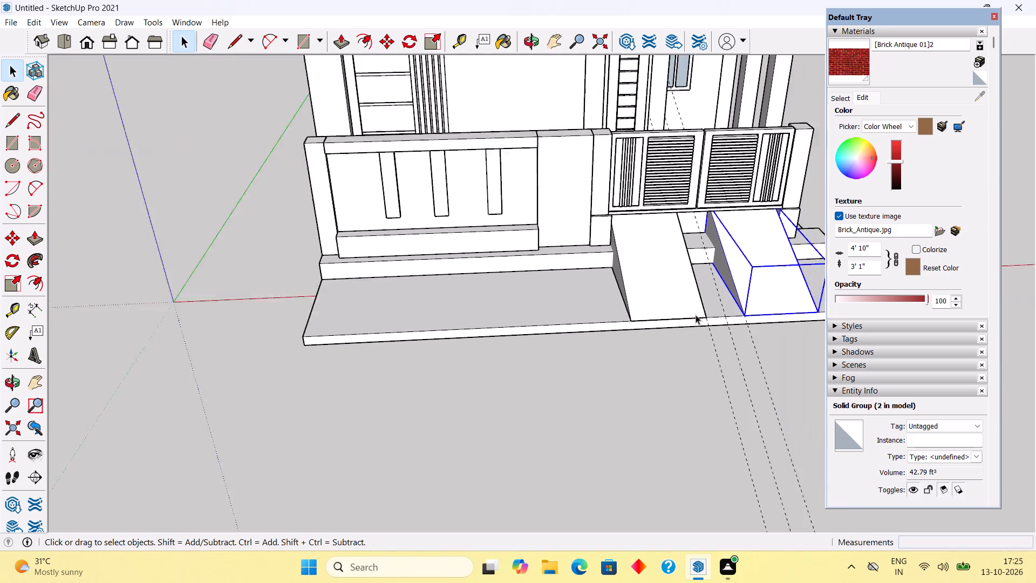
{"action": "scroll", "coordinate": [696, 315], "scroll_direction": "down", "scroll_amount": 1}
{"action": "left_click", "coordinate": [605, 362]}
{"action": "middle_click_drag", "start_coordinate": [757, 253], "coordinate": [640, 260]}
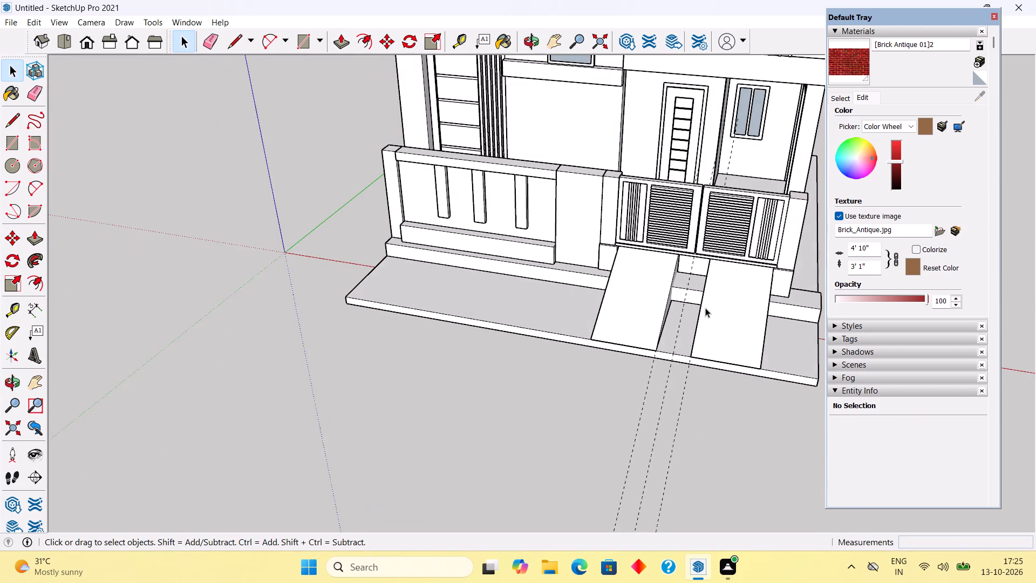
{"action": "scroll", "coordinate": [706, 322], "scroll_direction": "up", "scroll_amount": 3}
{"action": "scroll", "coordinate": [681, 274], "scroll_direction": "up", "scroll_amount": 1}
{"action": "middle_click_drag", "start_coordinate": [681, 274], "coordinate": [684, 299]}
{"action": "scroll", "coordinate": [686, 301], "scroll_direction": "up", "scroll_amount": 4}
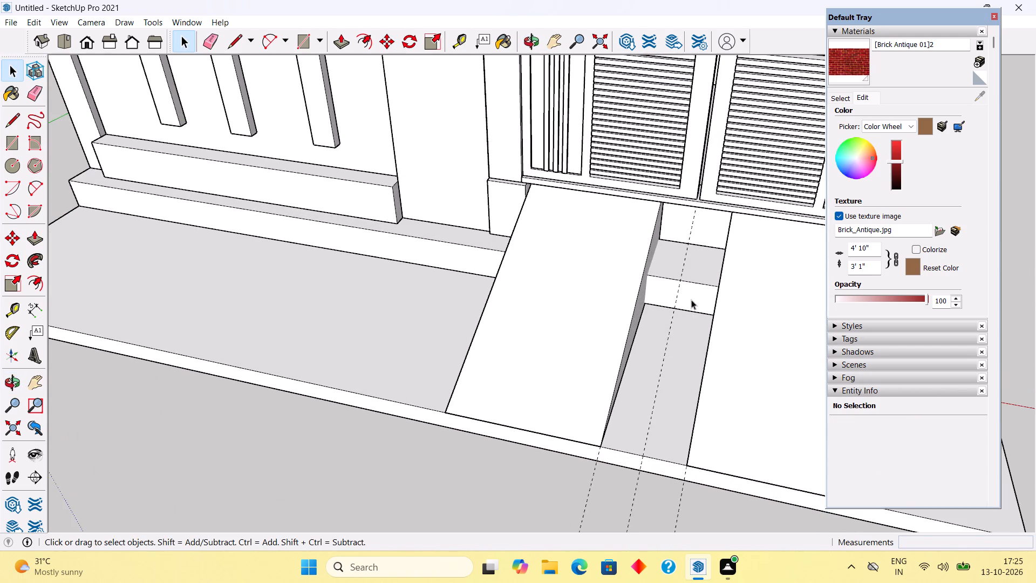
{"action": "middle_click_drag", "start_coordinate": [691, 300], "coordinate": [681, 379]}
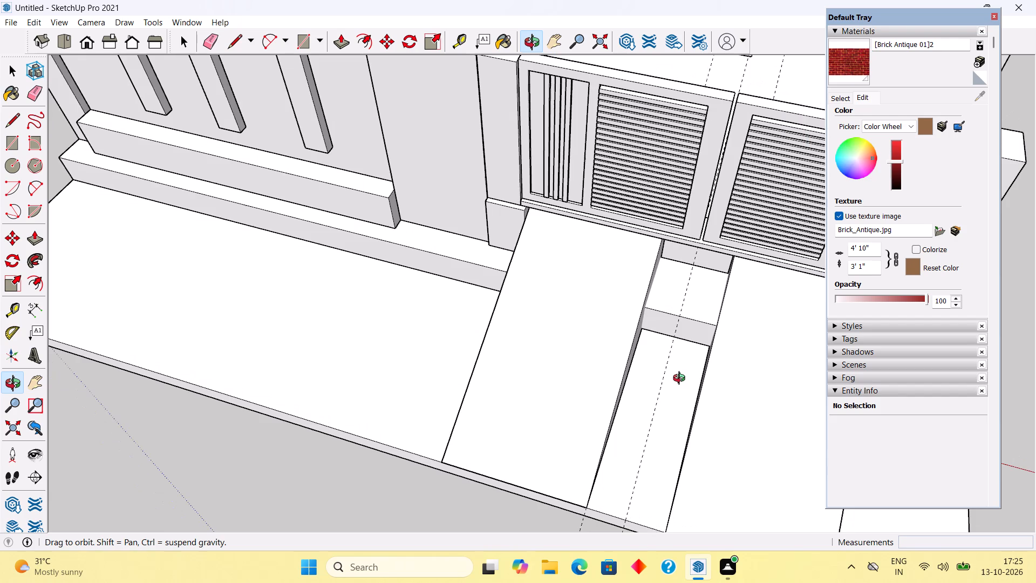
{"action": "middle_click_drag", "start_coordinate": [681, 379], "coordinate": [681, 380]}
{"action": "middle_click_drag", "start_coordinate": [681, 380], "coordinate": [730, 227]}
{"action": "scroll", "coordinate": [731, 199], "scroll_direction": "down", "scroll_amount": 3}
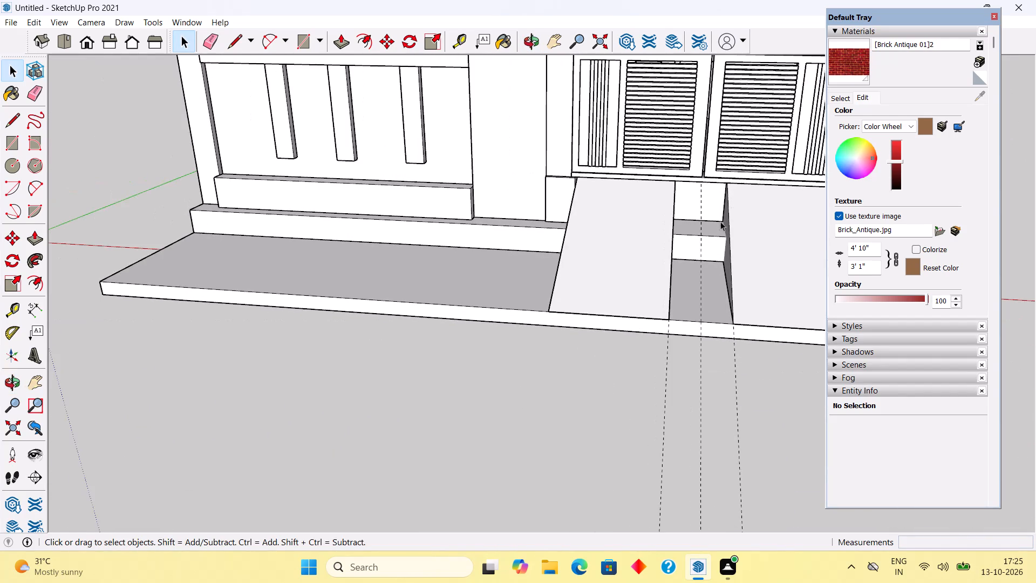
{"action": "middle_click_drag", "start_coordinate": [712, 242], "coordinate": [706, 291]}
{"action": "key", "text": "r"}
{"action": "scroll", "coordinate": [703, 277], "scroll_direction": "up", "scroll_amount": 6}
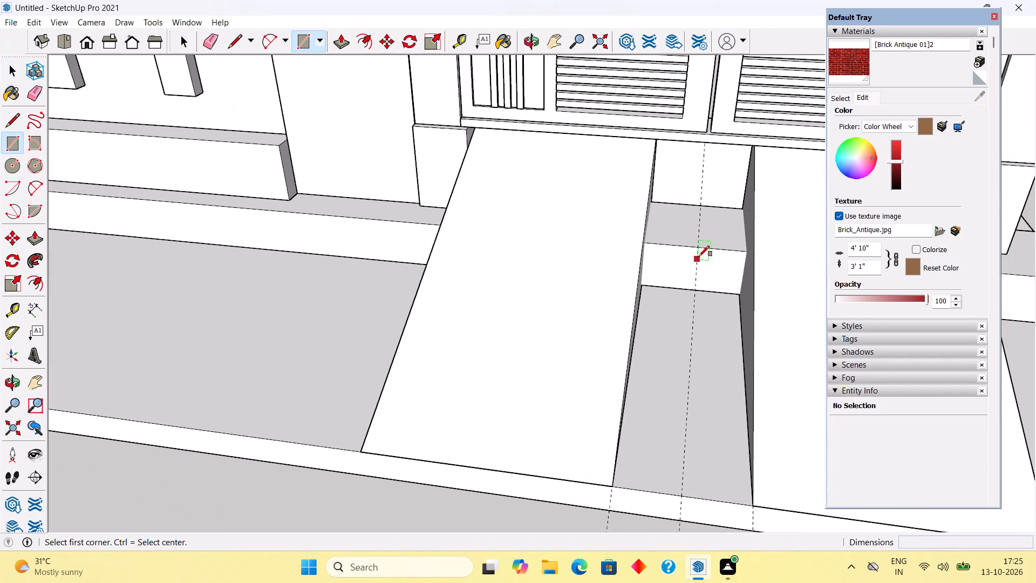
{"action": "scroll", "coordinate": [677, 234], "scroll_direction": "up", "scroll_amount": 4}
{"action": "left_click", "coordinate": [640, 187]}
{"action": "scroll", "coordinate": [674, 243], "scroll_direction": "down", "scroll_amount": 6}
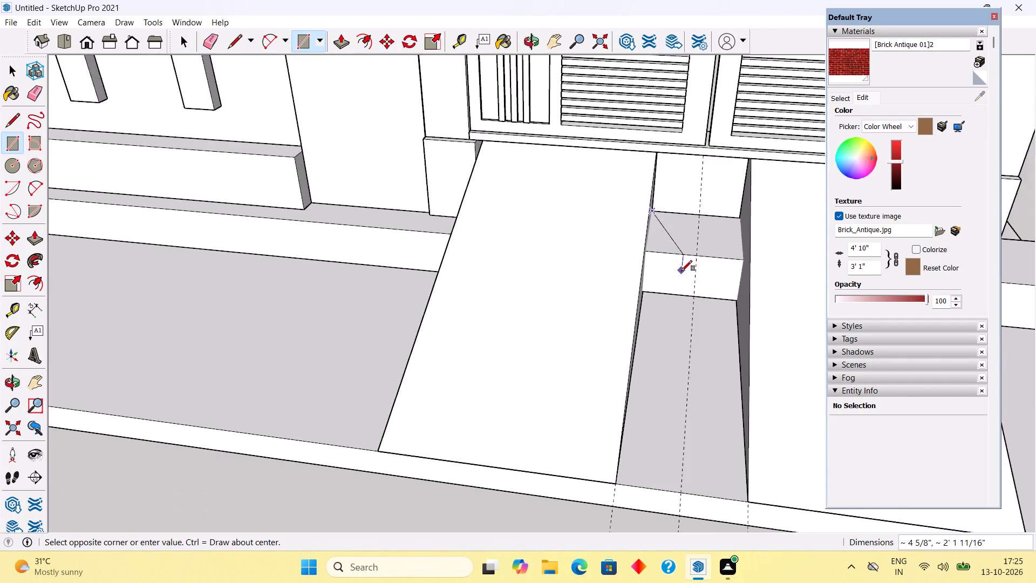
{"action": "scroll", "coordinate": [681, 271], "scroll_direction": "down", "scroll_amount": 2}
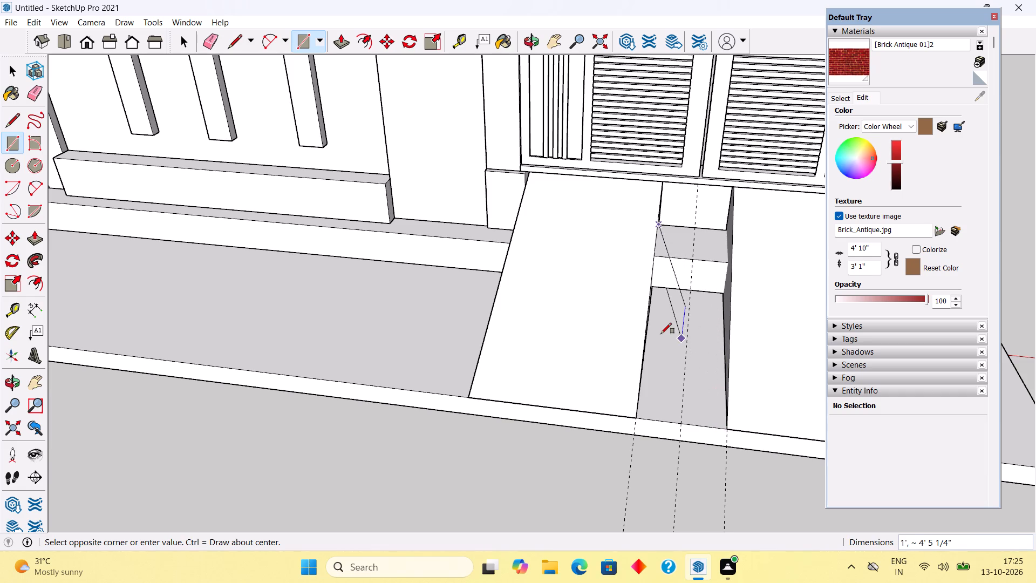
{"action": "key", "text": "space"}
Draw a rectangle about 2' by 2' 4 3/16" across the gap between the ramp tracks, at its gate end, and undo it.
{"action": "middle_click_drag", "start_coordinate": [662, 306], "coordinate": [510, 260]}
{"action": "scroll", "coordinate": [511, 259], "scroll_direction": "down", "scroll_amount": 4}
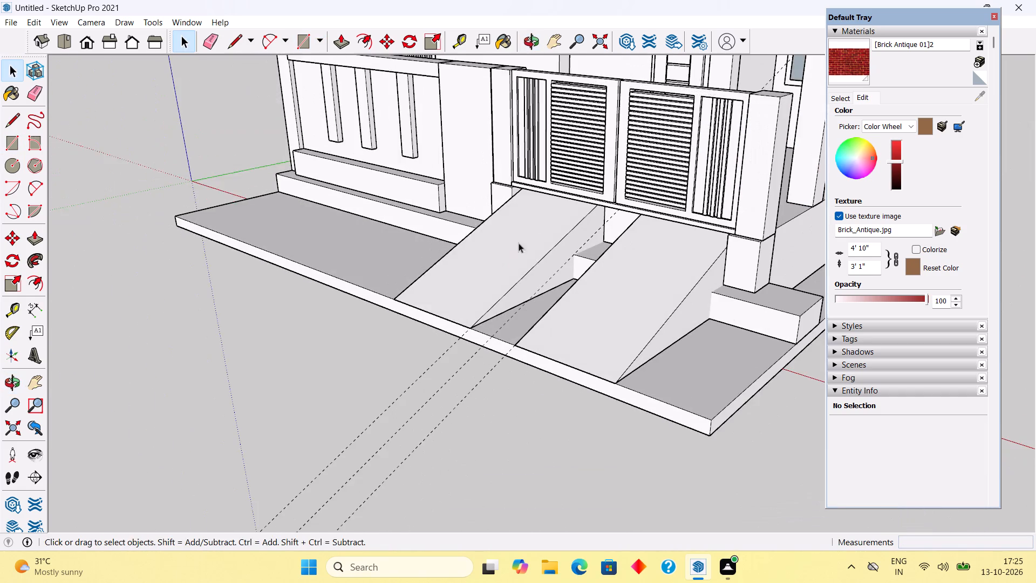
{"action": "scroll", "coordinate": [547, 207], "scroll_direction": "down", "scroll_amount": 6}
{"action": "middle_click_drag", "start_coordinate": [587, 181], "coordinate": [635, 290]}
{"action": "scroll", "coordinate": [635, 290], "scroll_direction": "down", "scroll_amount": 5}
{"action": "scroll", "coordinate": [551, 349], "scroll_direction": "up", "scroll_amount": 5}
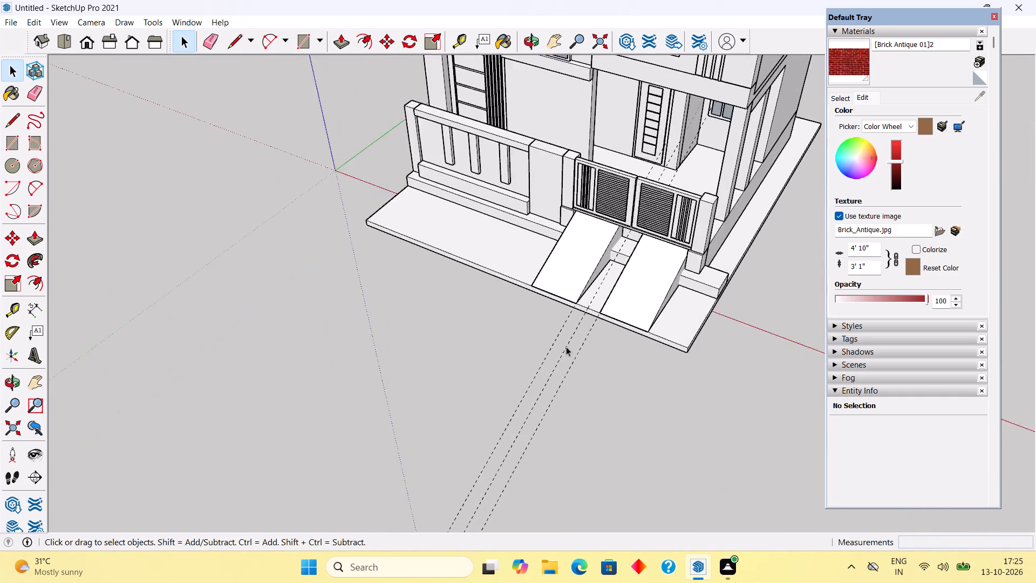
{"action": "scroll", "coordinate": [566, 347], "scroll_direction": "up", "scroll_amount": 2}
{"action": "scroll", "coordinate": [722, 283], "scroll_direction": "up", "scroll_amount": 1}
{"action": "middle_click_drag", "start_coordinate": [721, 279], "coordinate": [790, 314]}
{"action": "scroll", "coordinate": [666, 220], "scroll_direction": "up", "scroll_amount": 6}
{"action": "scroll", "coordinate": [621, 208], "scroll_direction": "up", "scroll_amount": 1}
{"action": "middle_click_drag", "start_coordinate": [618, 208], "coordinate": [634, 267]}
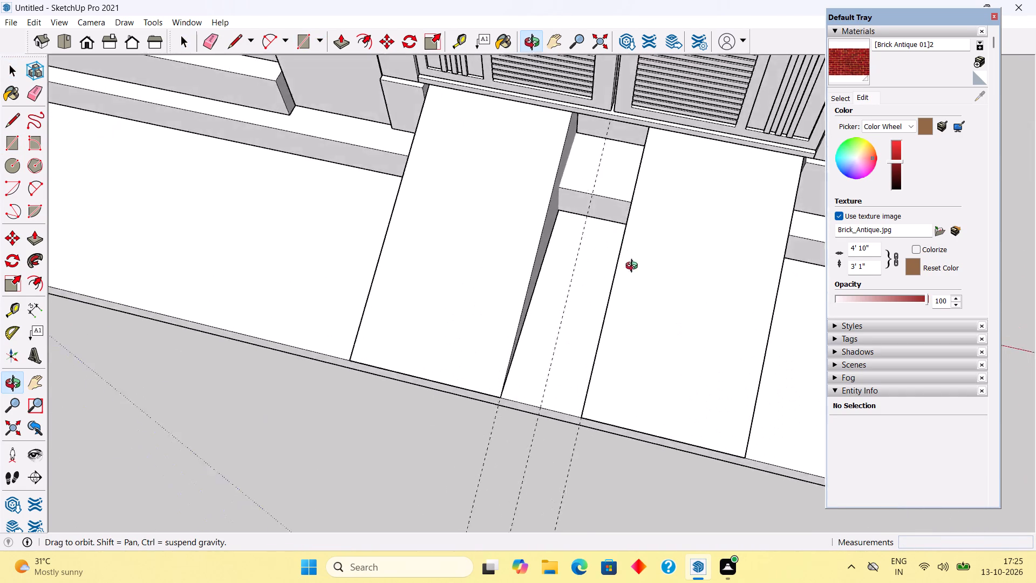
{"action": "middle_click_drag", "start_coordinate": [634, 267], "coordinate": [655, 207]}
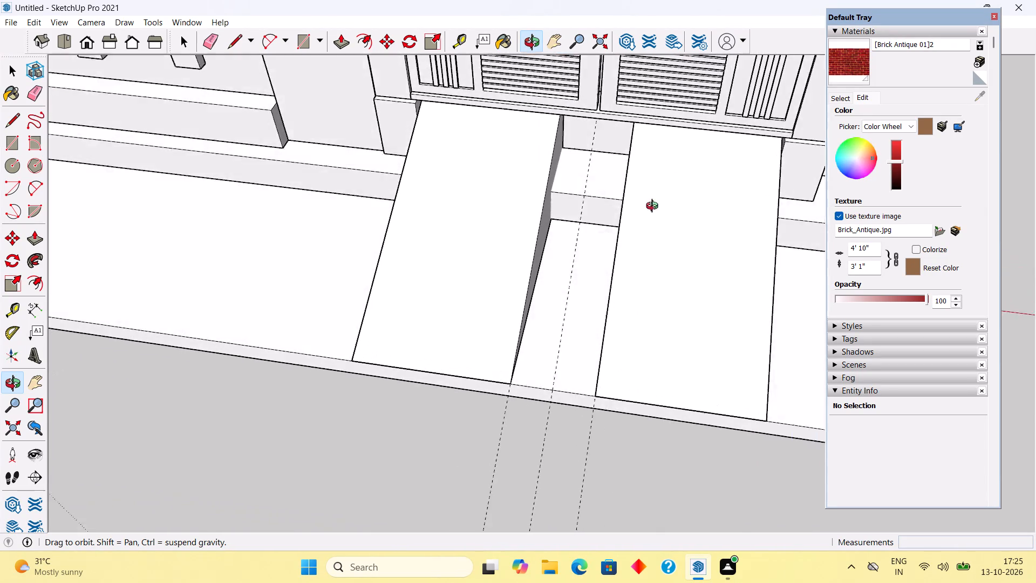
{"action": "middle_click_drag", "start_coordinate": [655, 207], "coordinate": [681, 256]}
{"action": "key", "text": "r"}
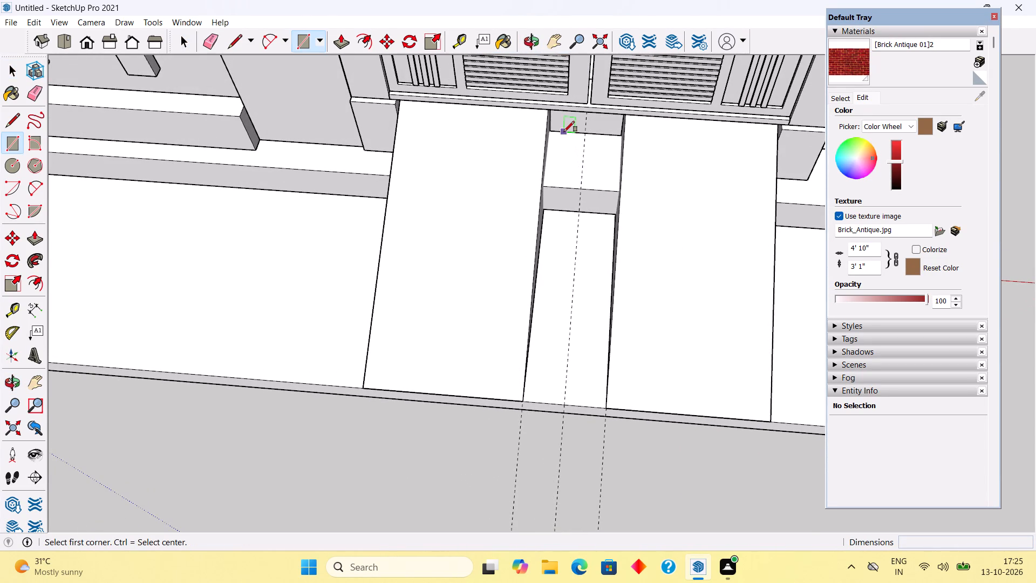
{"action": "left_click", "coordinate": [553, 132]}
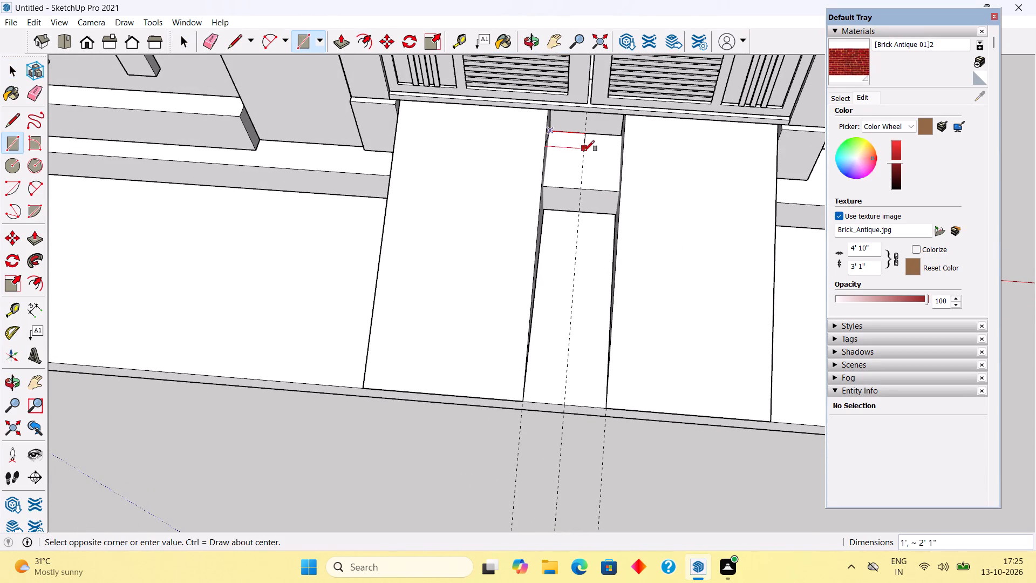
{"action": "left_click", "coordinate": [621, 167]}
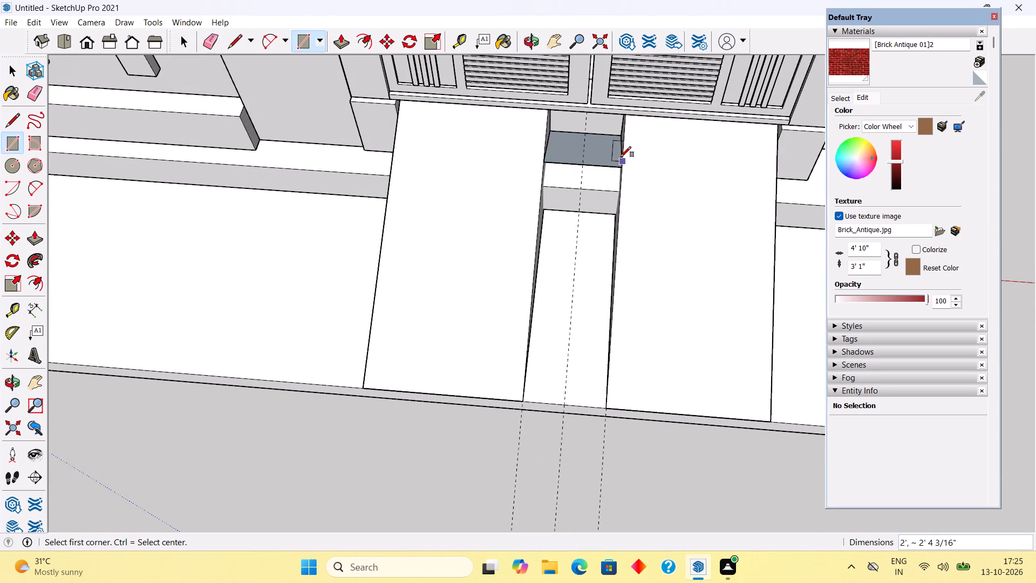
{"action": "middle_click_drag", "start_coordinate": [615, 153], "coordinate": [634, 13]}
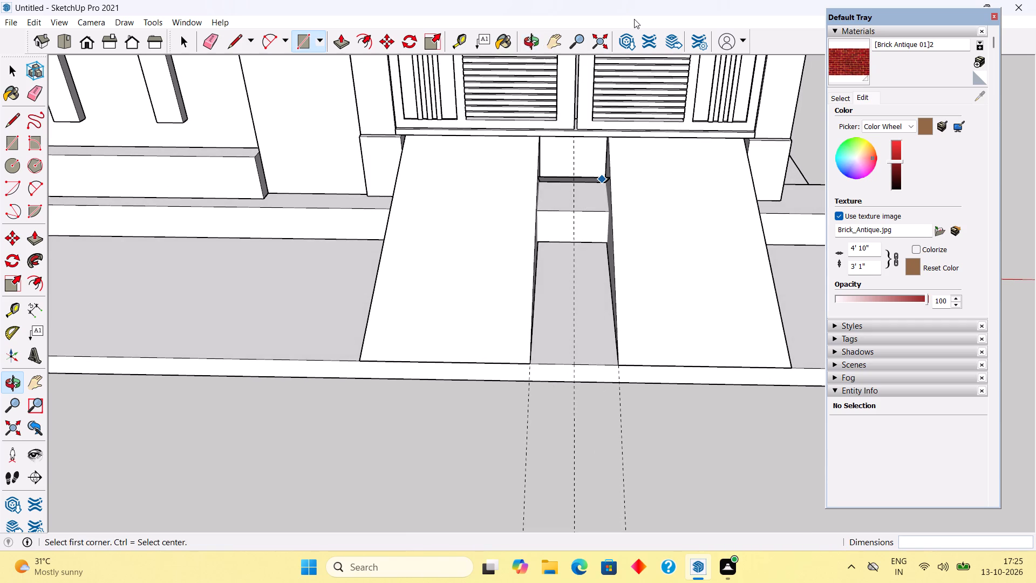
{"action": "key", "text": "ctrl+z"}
Draw a rectangle 2' by about 1' 1 7/8" across the back half of the ledge between the two ramp tracks.
{"action": "scroll", "coordinate": [599, 238], "scroll_direction": "up", "scroll_amount": 14}
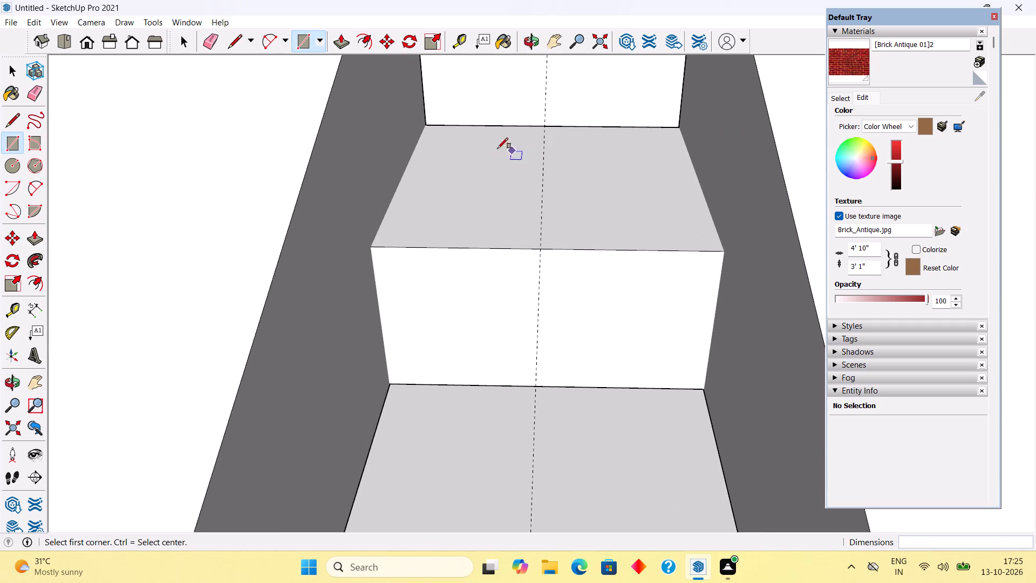
{"action": "left_click", "coordinate": [426, 124]}
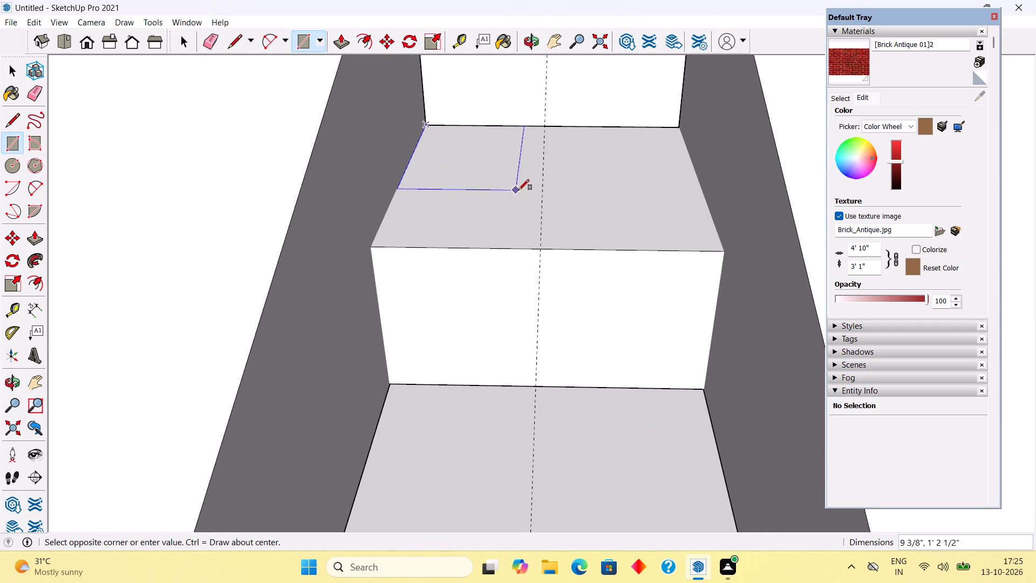
{"action": "left_click", "coordinate": [700, 189]}
Pull the back rectangle on the ledge up by about 1' 4 1/8" to form the top step below the gate.
{"action": "key", "text": "p"}
{"action": "left_click", "coordinate": [636, 166]}
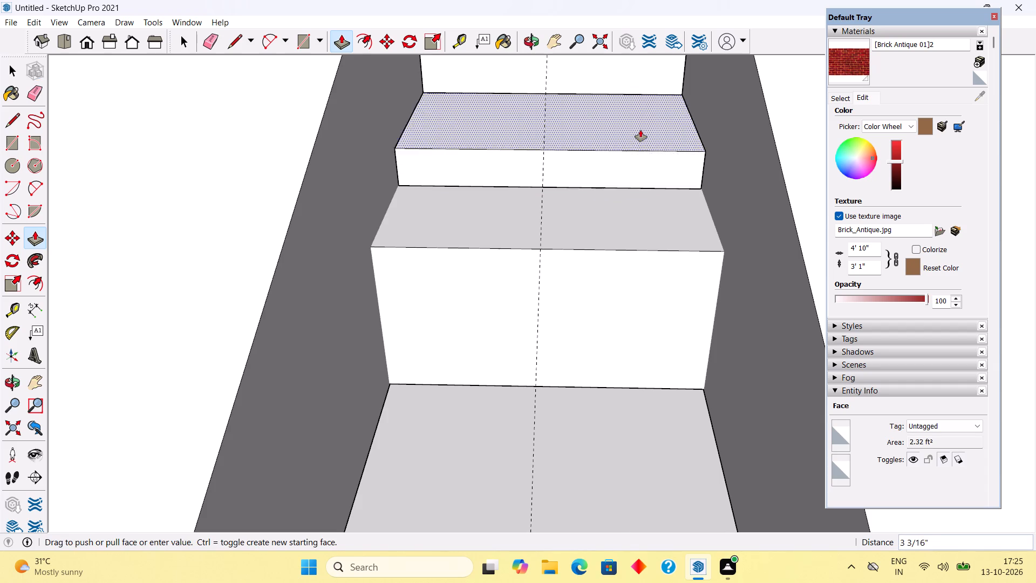
{"action": "scroll", "coordinate": [640, 130], "scroll_direction": "down", "scroll_amount": 14}
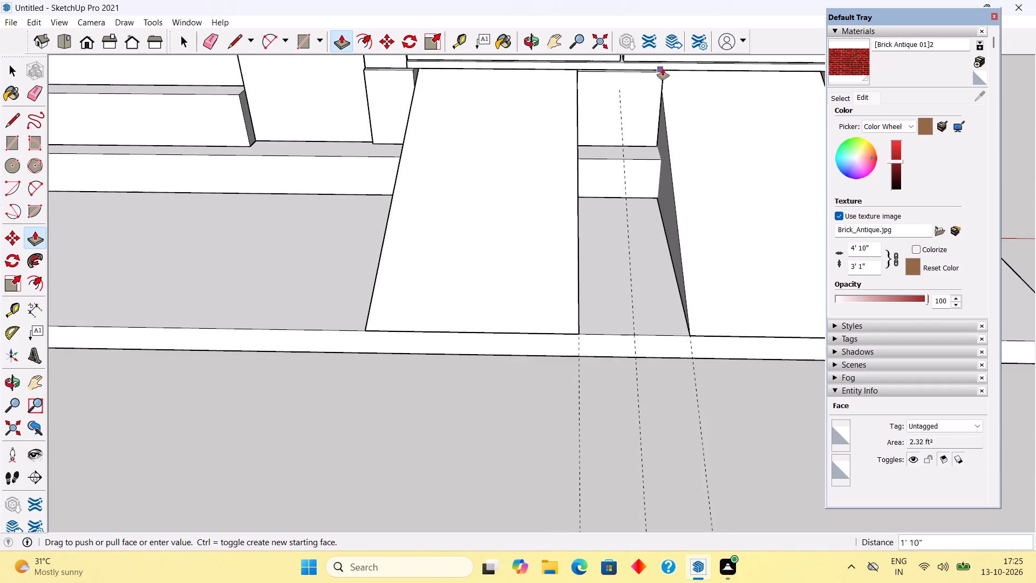
{"action": "scroll", "coordinate": [664, 70], "scroll_direction": "up", "scroll_amount": 10}
{"action": "middle_click_drag", "start_coordinate": [660, 115], "coordinate": [655, 133]}
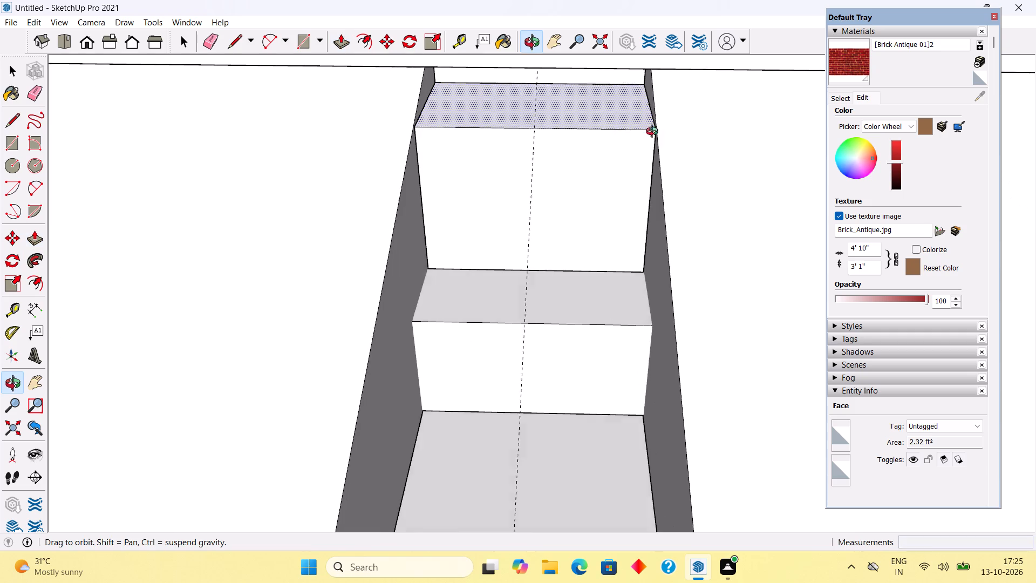
{"action": "middle_click_drag", "start_coordinate": [655, 133], "coordinate": [551, 236]}
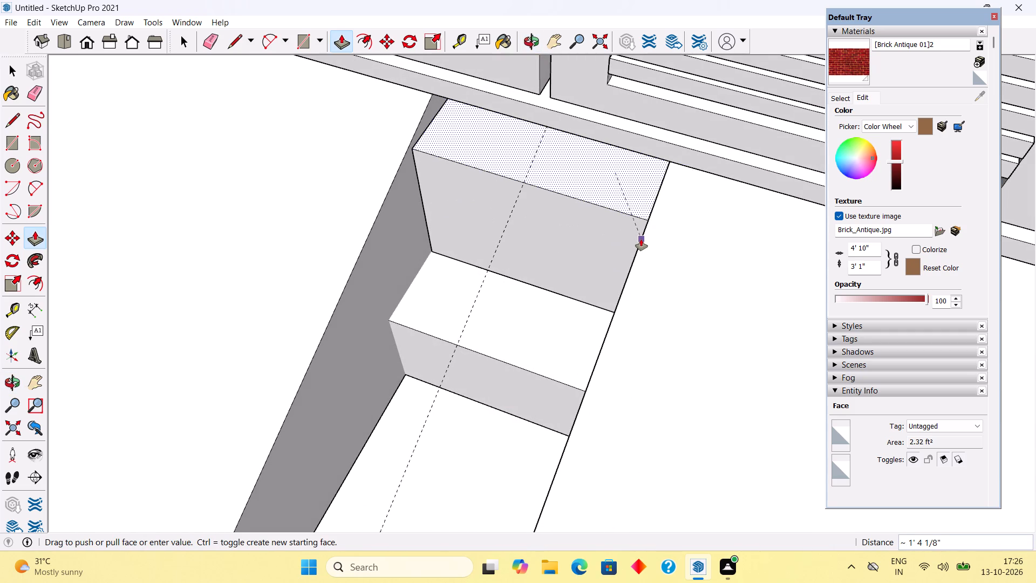
{"action": "left_click", "coordinate": [642, 239]}
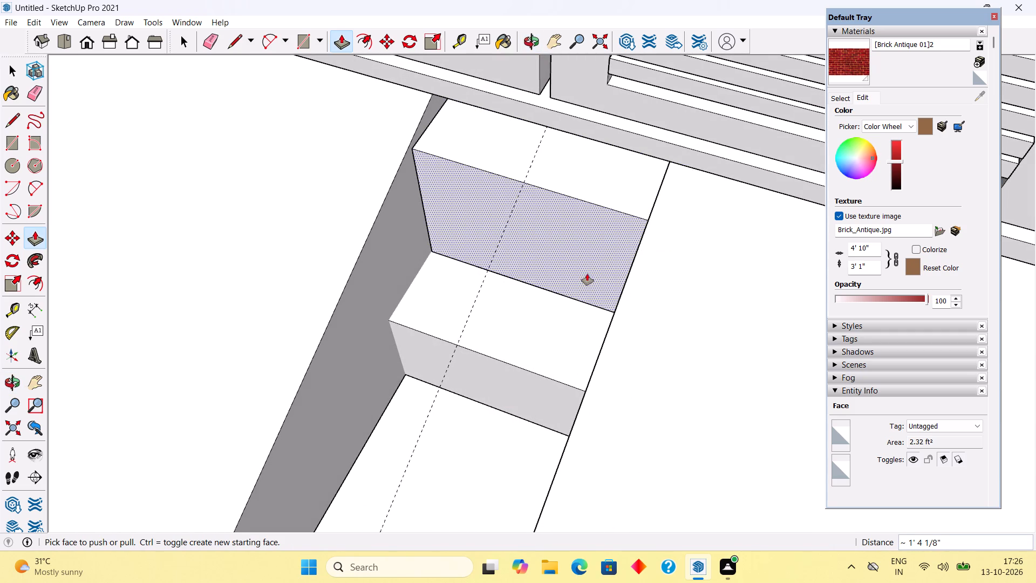
{"action": "left_click", "coordinate": [538, 315]}
{"action": "key", "text": "space"}
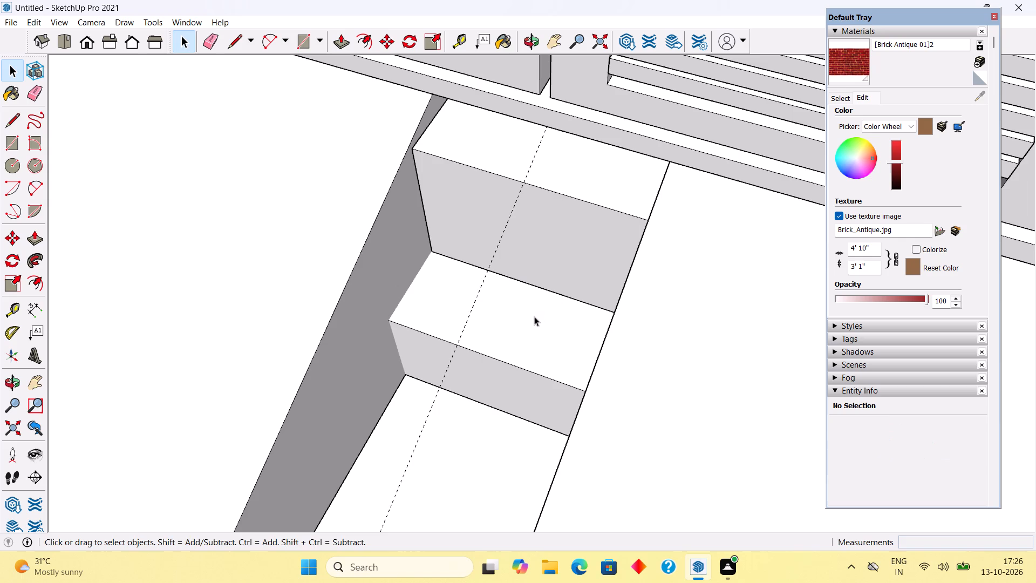
Draw a rectangle 2' by about 10 1/8" over the remaining ledge surface in front of the top step.
{"action": "key", "text": "r"}
{"action": "left_click", "coordinate": [437, 254]}
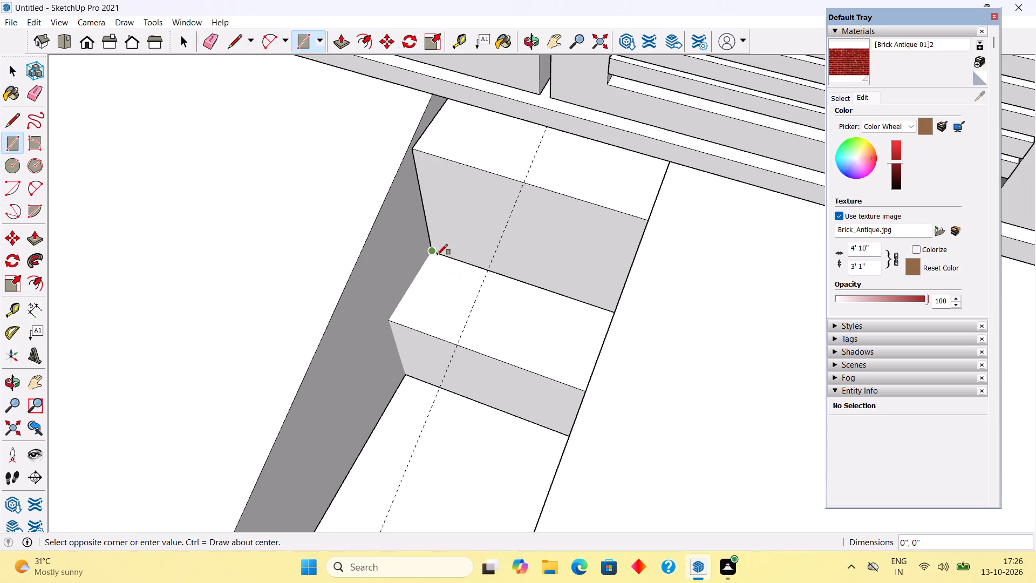
{"action": "middle_click_drag", "start_coordinate": [478, 292], "coordinate": [569, 327]}
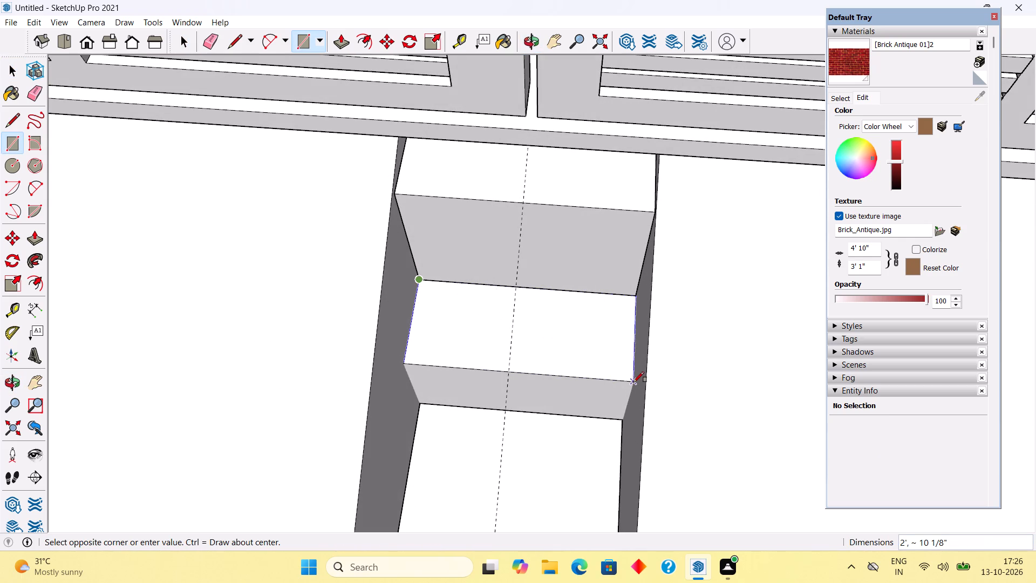
{"action": "left_click", "coordinate": [633, 382]}
Pull the front ledge rectangle up by about 1' to form a second, lower step between the ramp tracks.
{"action": "key", "text": "p"}
{"action": "left_click", "coordinate": [604, 368]}
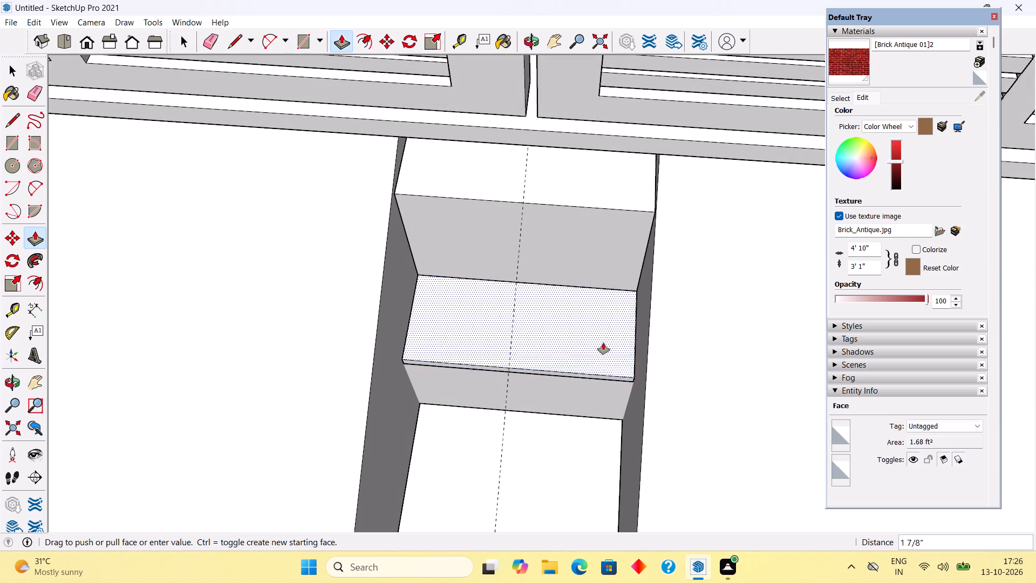
{"action": "middle_click_drag", "start_coordinate": [618, 330], "coordinate": [393, 291]}
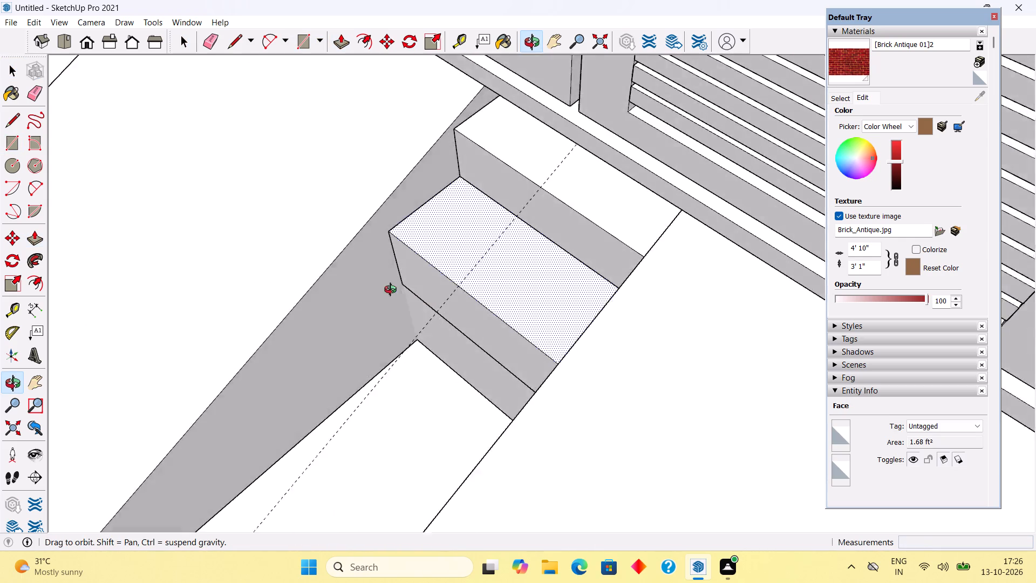
{"action": "middle_click_drag", "start_coordinate": [393, 291], "coordinate": [359, 277]}
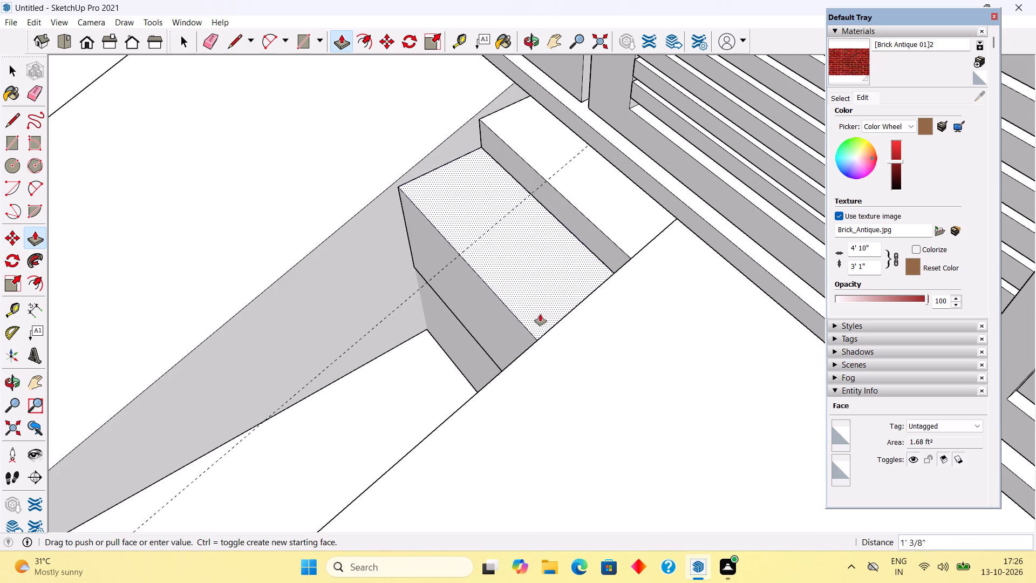
{"action": "scroll", "coordinate": [539, 315], "scroll_direction": "down", "scroll_amount": 1}
{"action": "middle_click", "coordinate": [536, 317]}
{"action": "middle_click_drag", "start_coordinate": [530, 305], "coordinate": [526, 313]}
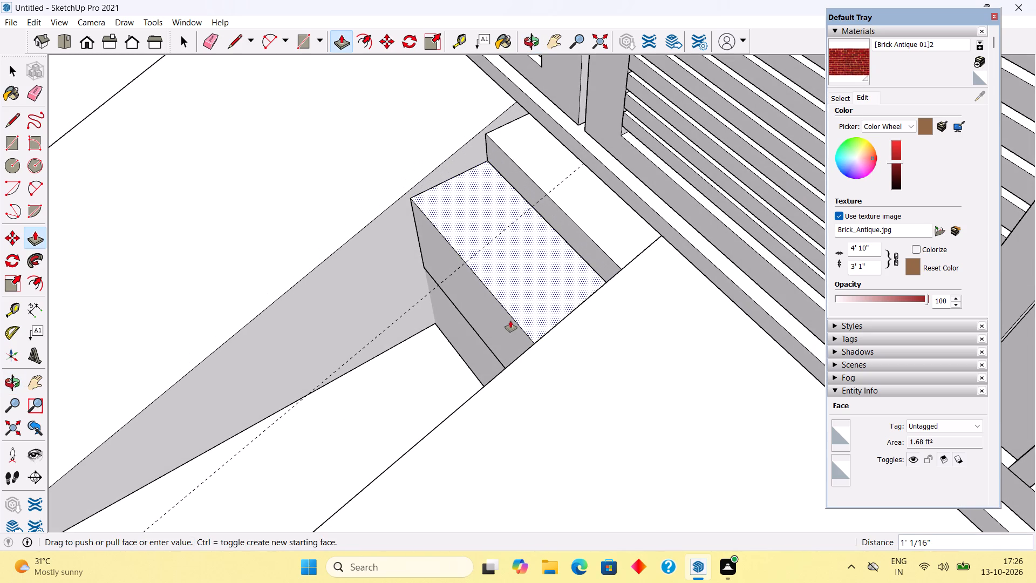
{"action": "left_click", "coordinate": [510, 321]}
{"action": "middle_click_drag", "start_coordinate": [513, 321], "coordinate": [717, 218]}
{"action": "middle_click_drag", "start_coordinate": [583, 350], "coordinate": [595, 328]}
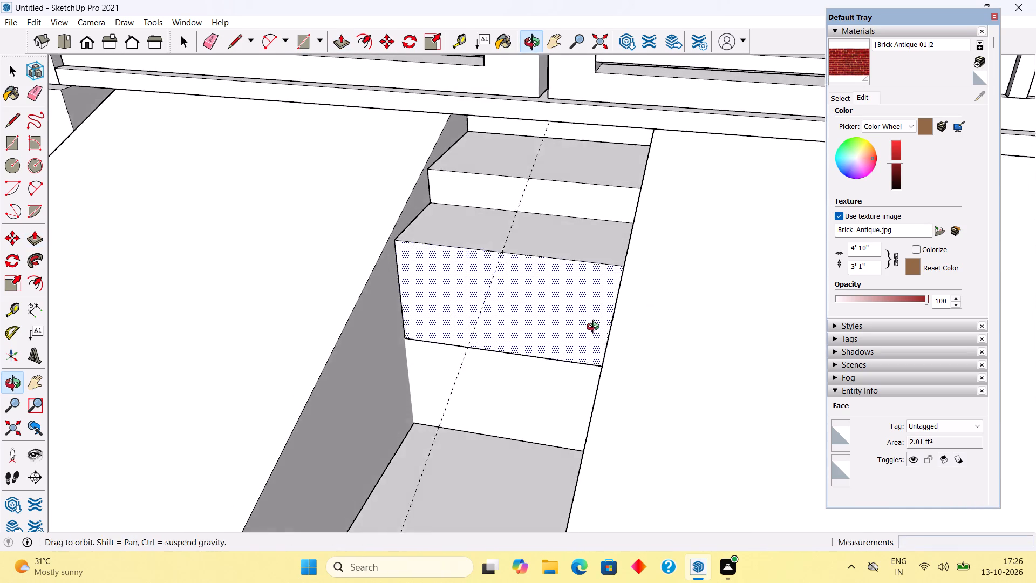
{"action": "middle_click_drag", "start_coordinate": [595, 328], "coordinate": [596, 328]}
{"action": "scroll", "coordinate": [597, 328], "scroll_direction": "down", "scroll_amount": 4}
{"action": "key", "text": "space"}
{"action": "middle_click_drag", "start_coordinate": [562, 255], "coordinate": [597, 315]}
{"action": "scroll", "coordinate": [597, 315], "scroll_direction": "down", "scroll_amount": 2}
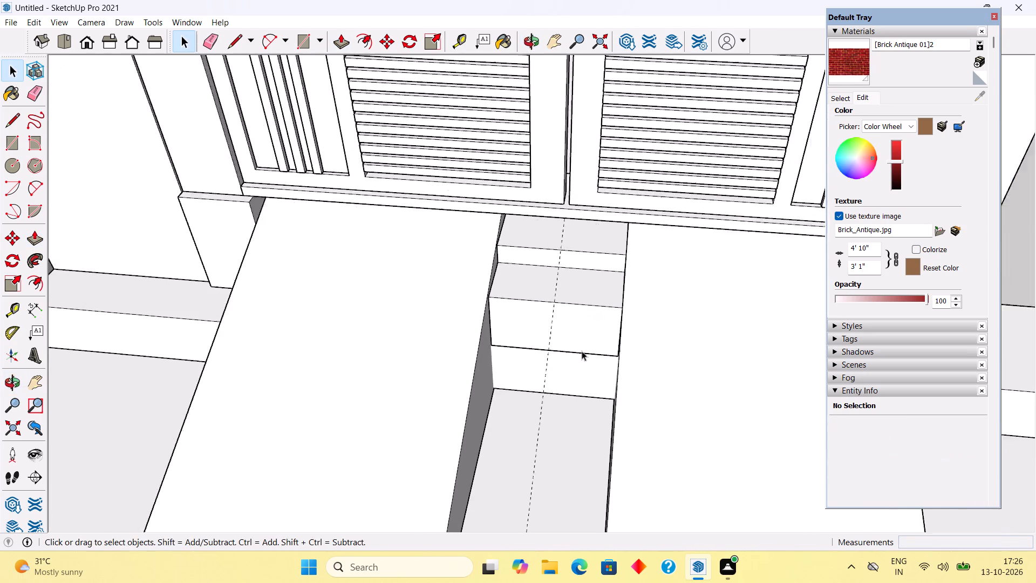
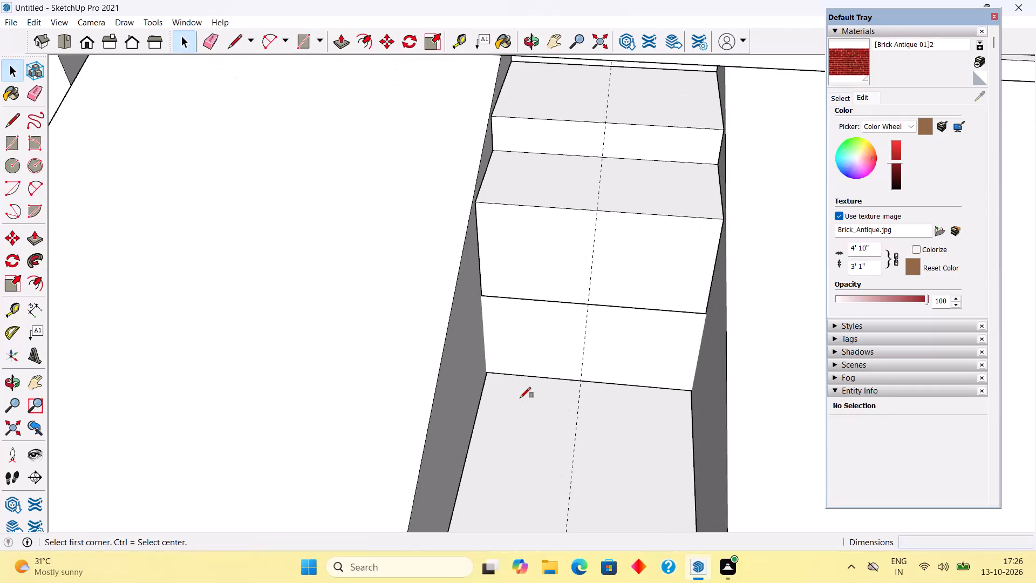
Add a third step below the second: a 2' by about 8 1/4" rectangle pulled up about 1' 7 7/8".
{"action": "left_click", "coordinate": [489, 374]}
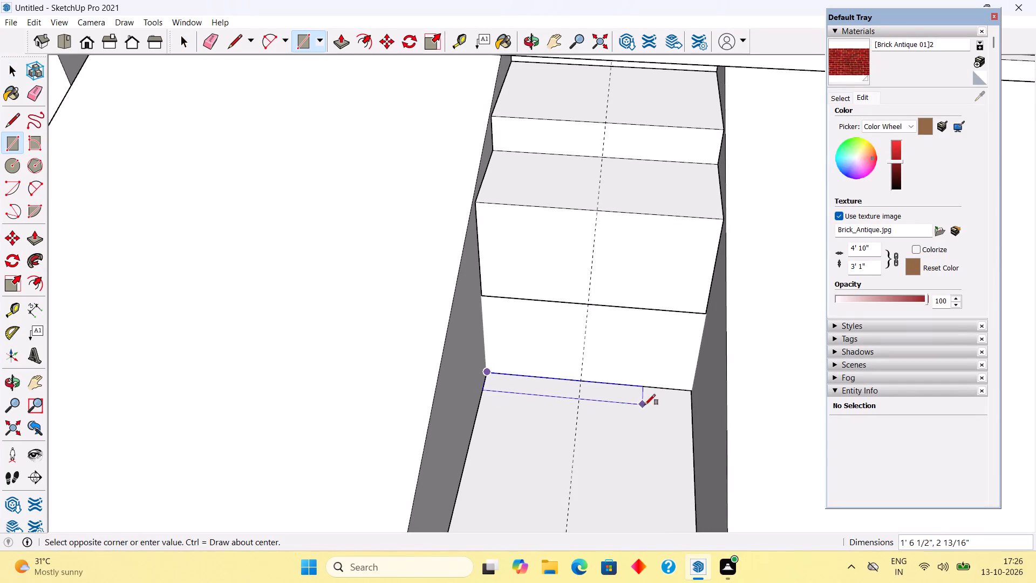
{"action": "left_click", "coordinate": [691, 448]}
{"action": "key", "text": "p"}
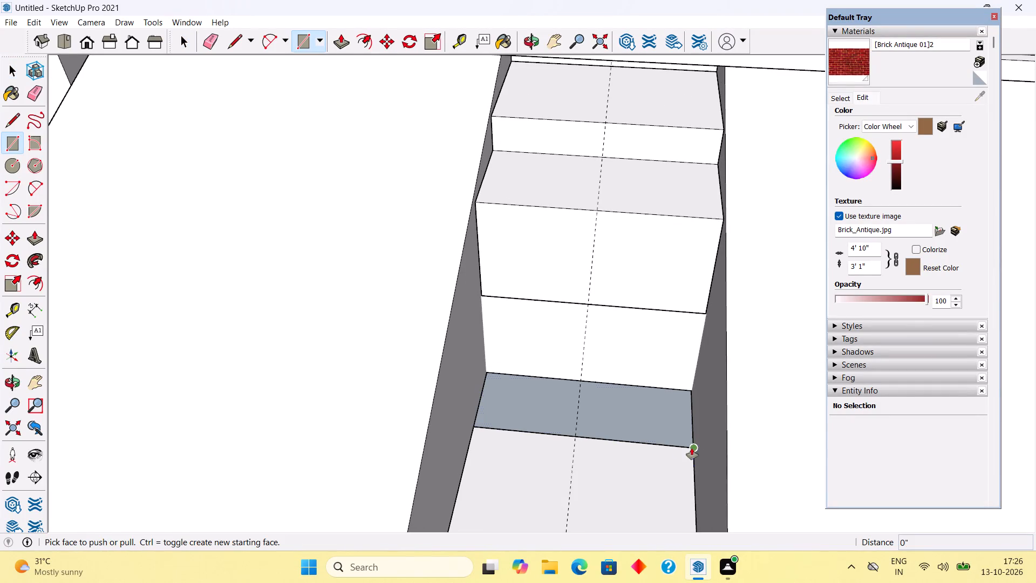
{"action": "left_click", "coordinate": [665, 405]}
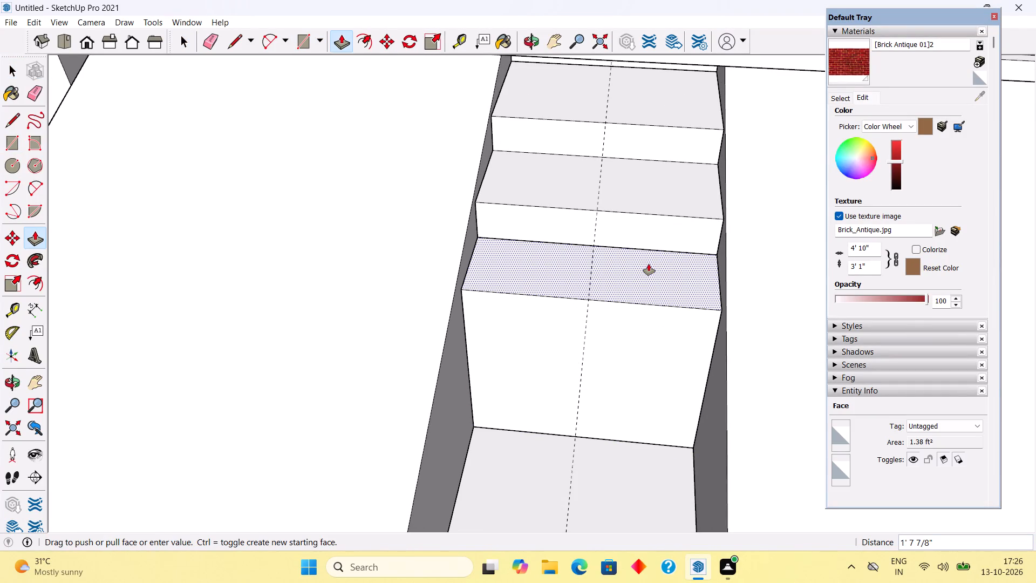
{"action": "left_click", "coordinate": [649, 264]}
Add a fourth step between the ramp tracks: a 2' by about 1' 3/4" rectangle pulled up about 1' 4".
{"action": "scroll", "coordinate": [655, 436], "scroll_direction": "down", "scroll_amount": 9}
{"action": "scroll", "coordinate": [655, 368], "scroll_direction": "down", "scroll_amount": 5}
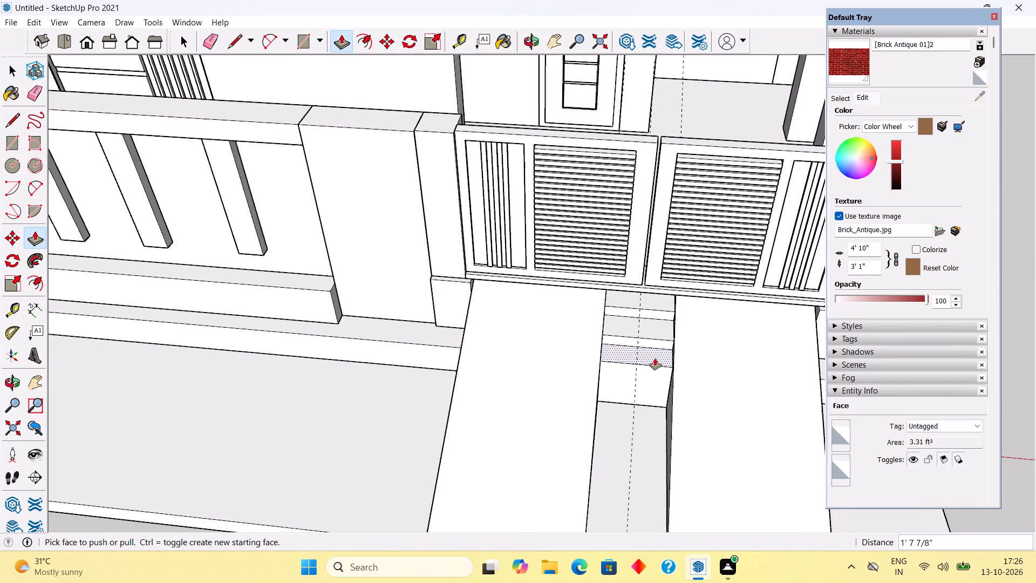
{"action": "scroll", "coordinate": [684, 317], "scroll_direction": "down", "scroll_amount": 5}
{"action": "scroll", "coordinate": [634, 504], "scroll_direction": "up", "scroll_amount": 9}
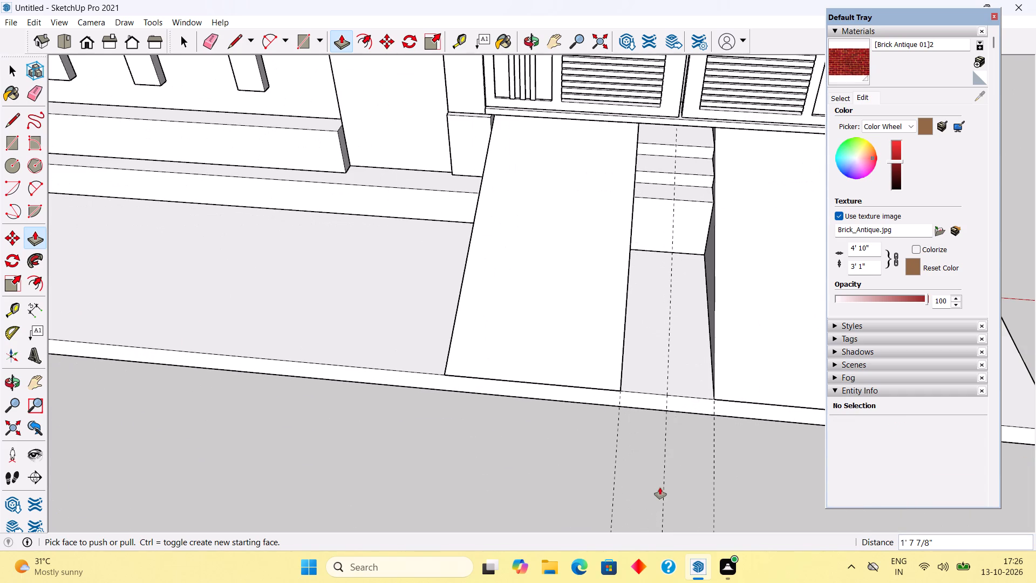
{"action": "middle_click_drag", "start_coordinate": [686, 463], "coordinate": [655, 503]}
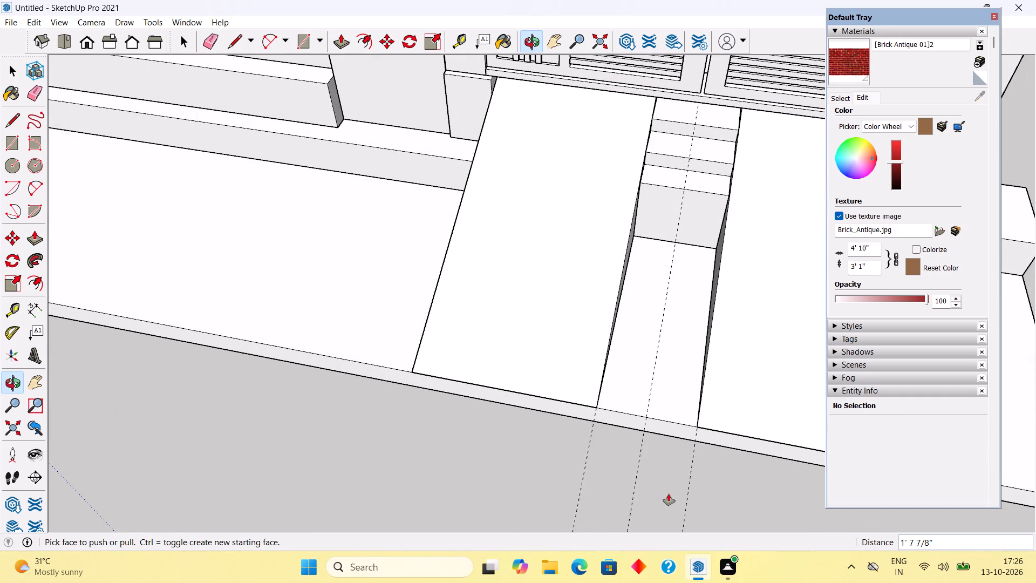
{"action": "key", "text": "r"}
{"action": "scroll", "coordinate": [660, 301], "scroll_direction": "up", "scroll_amount": 9}
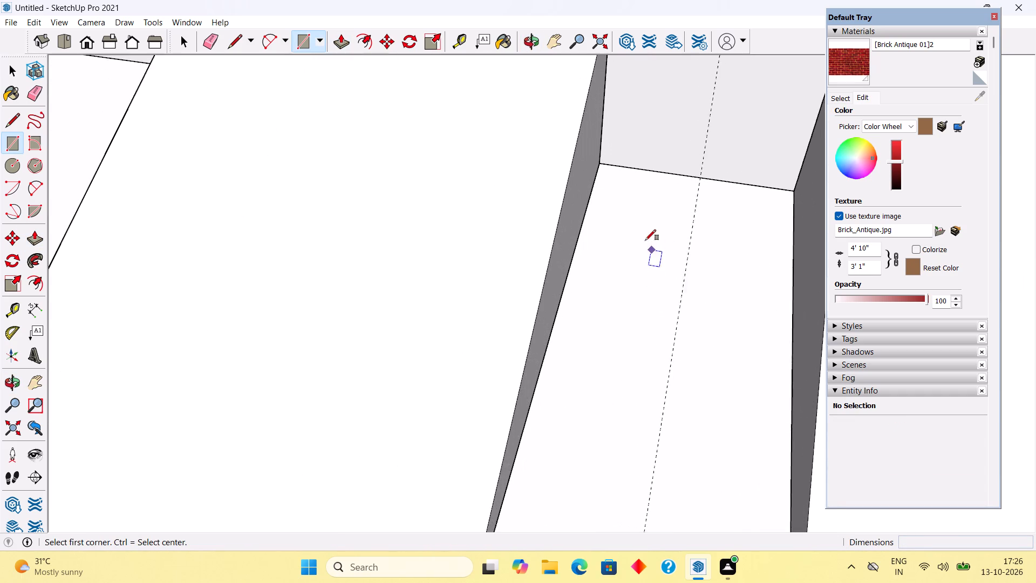
{"action": "scroll", "coordinate": [645, 240], "scroll_direction": "up", "scroll_amount": 1}
{"action": "scroll", "coordinate": [640, 237], "scroll_direction": "down", "scroll_amount": 3}
{"action": "left_click", "coordinate": [606, 177]}
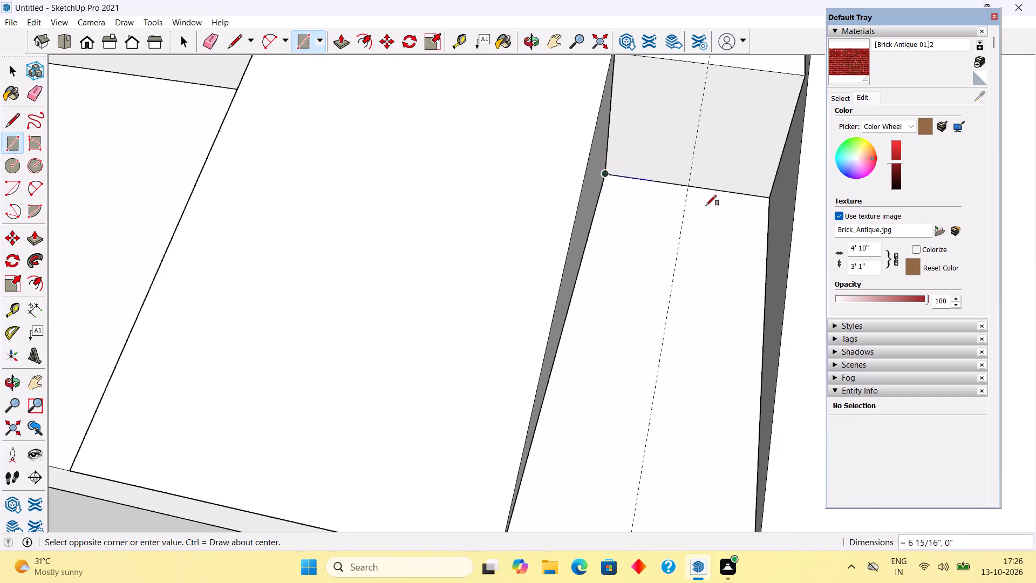
{"action": "left_click", "coordinate": [765, 259]}
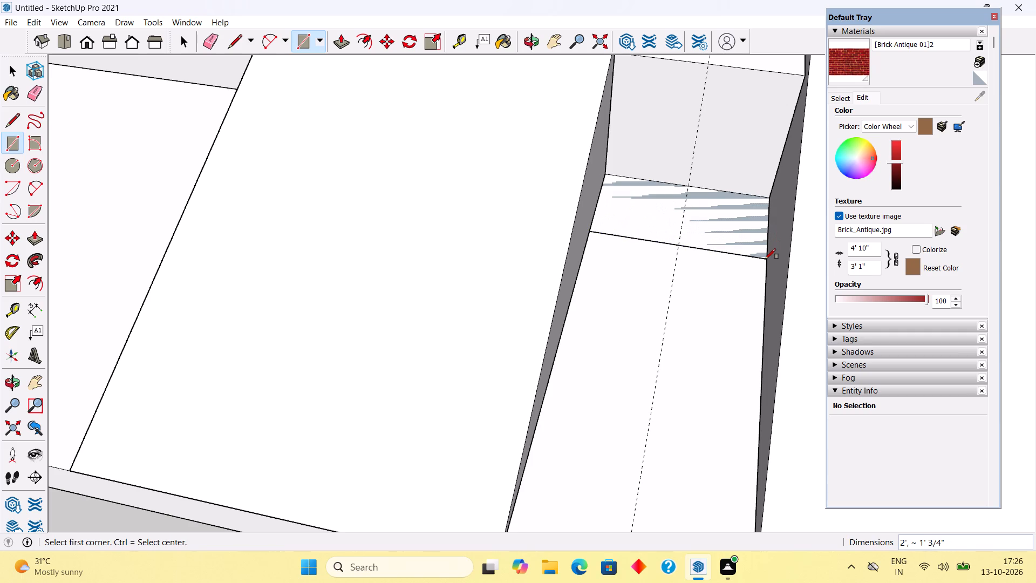
{"action": "key", "text": "p"}
{"action": "left_click", "coordinate": [737, 215]}
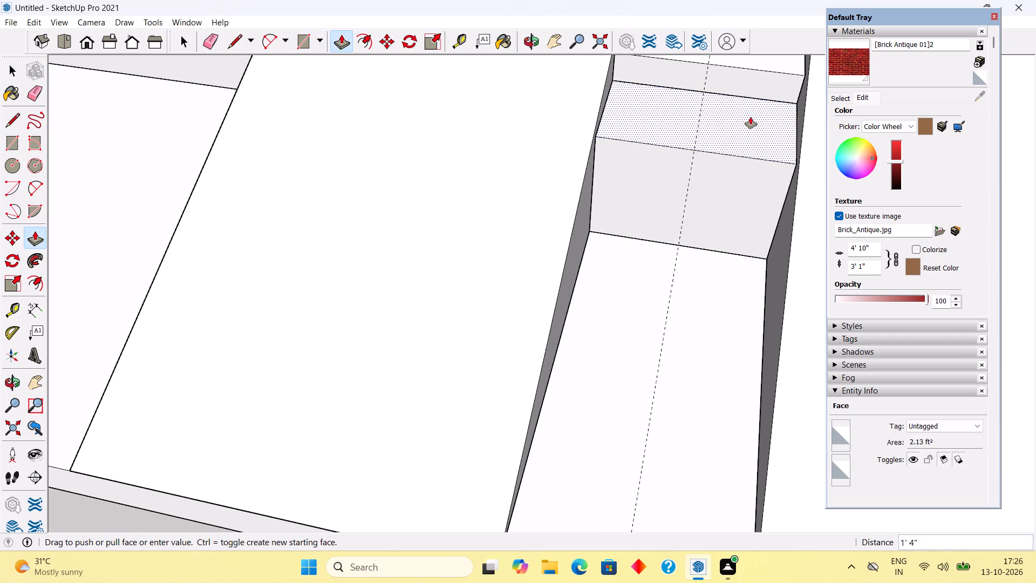
{"action": "left_click", "coordinate": [751, 117]}
{"action": "key", "text": "space"}
Add a fifth step in front of the fourth: a 2' by about 9 5/8" rectangle pulled up about 10 3/4".
{"action": "key", "text": "r"}
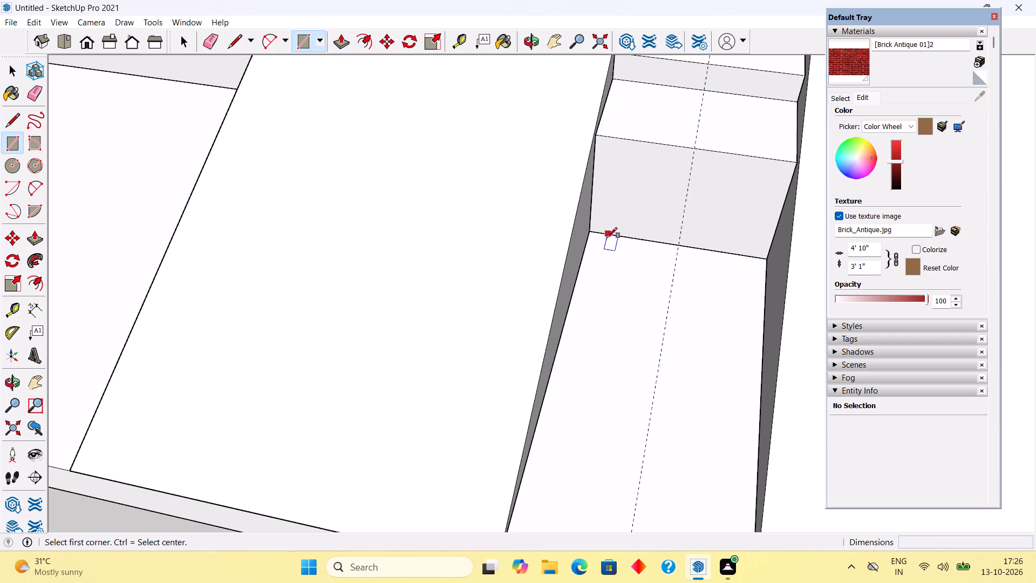
{"action": "left_click", "coordinate": [591, 232]}
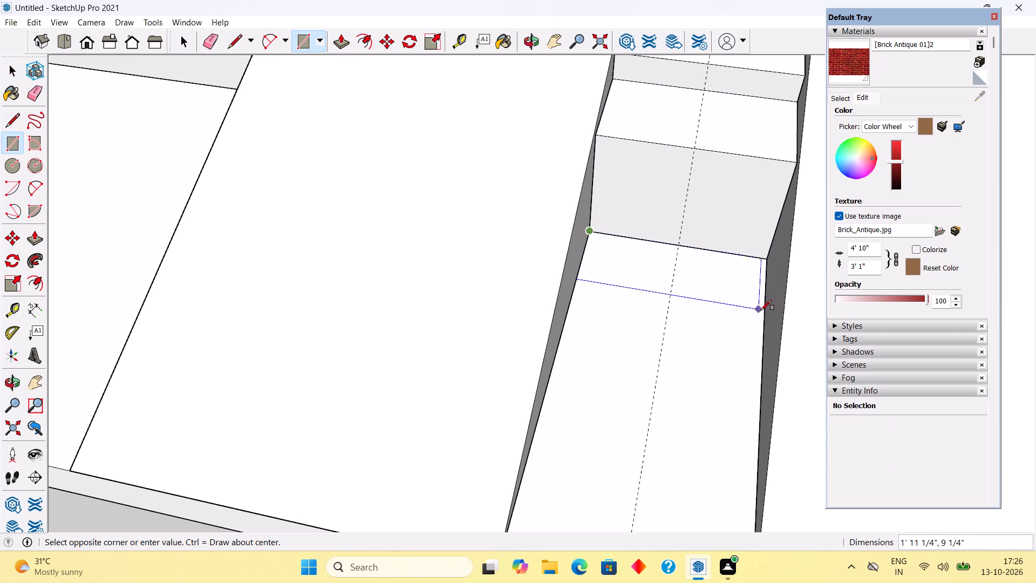
{"action": "left_click", "coordinate": [765, 313]}
{"action": "key", "text": "p"}
{"action": "left_click", "coordinate": [751, 290]}
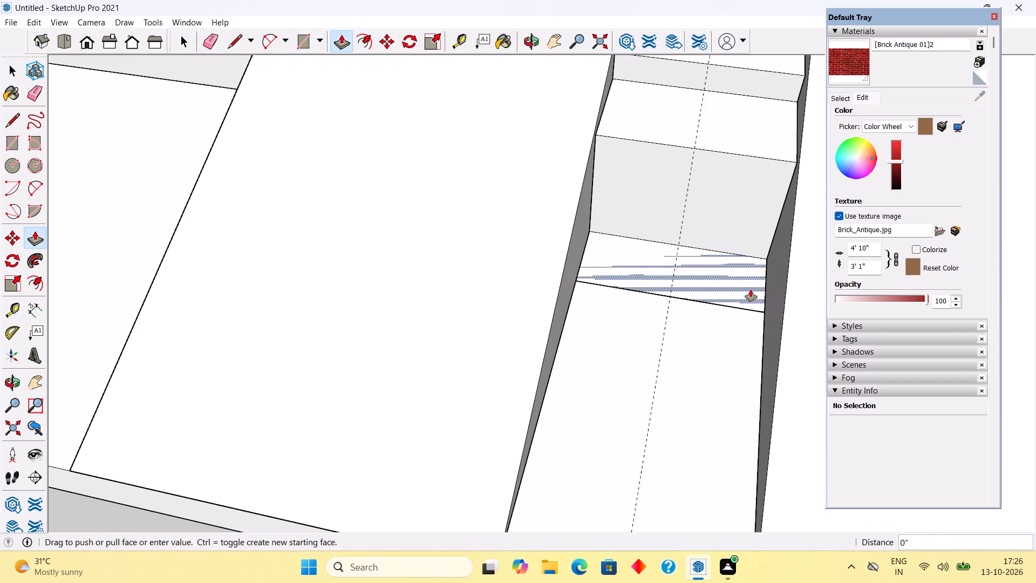
{"action": "left_click", "coordinate": [758, 225]}
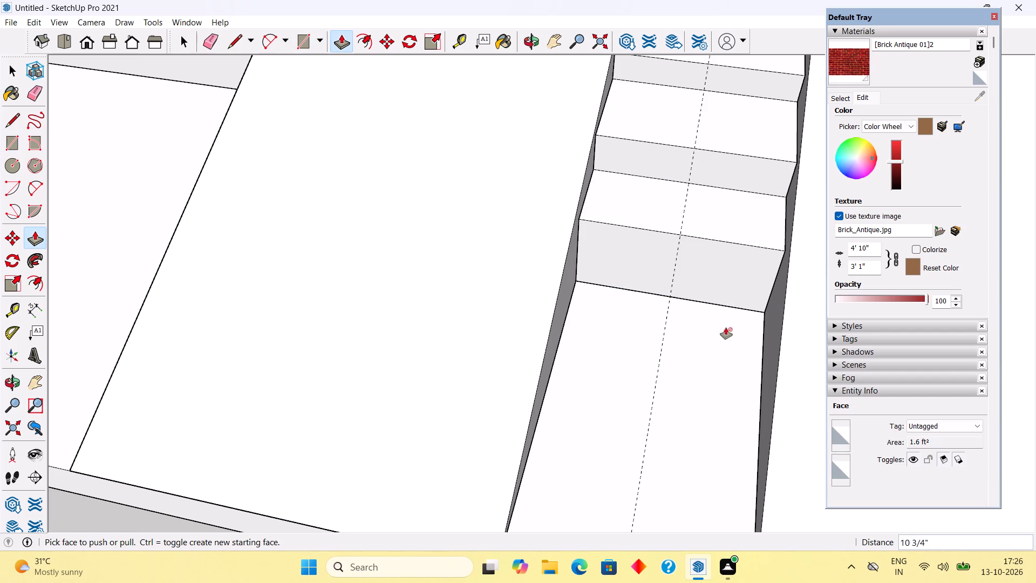
{"action": "key", "text": "space"}
Add a sixth step in front of the fifth: a 2' by about 9 7/8" rectangle pulled up about 5 15/16".
{"action": "key", "text": "r"}
{"action": "left_click", "coordinate": [583, 282]}
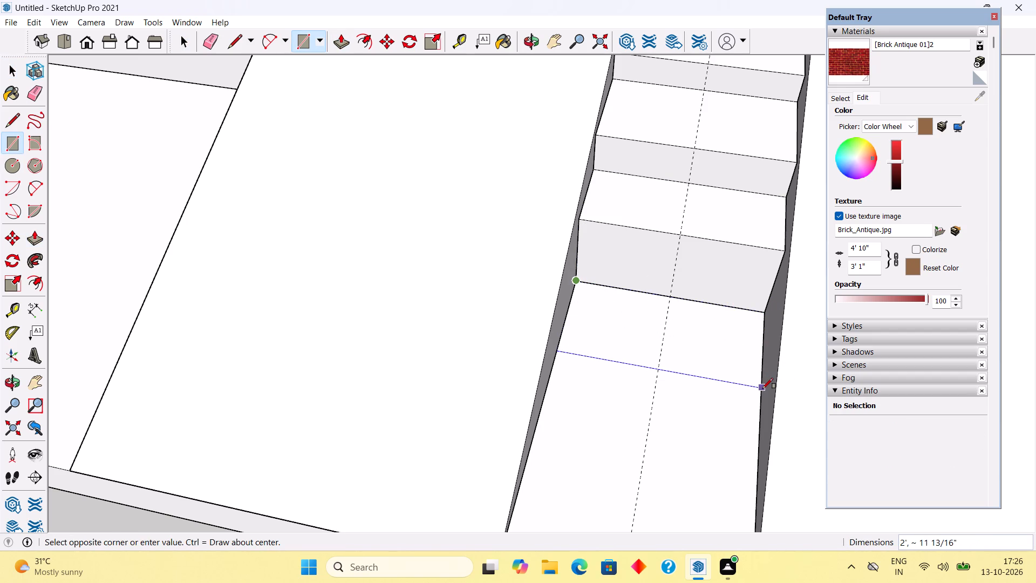
{"action": "left_click", "coordinate": [765, 375]}
{"action": "key", "text": "p"}
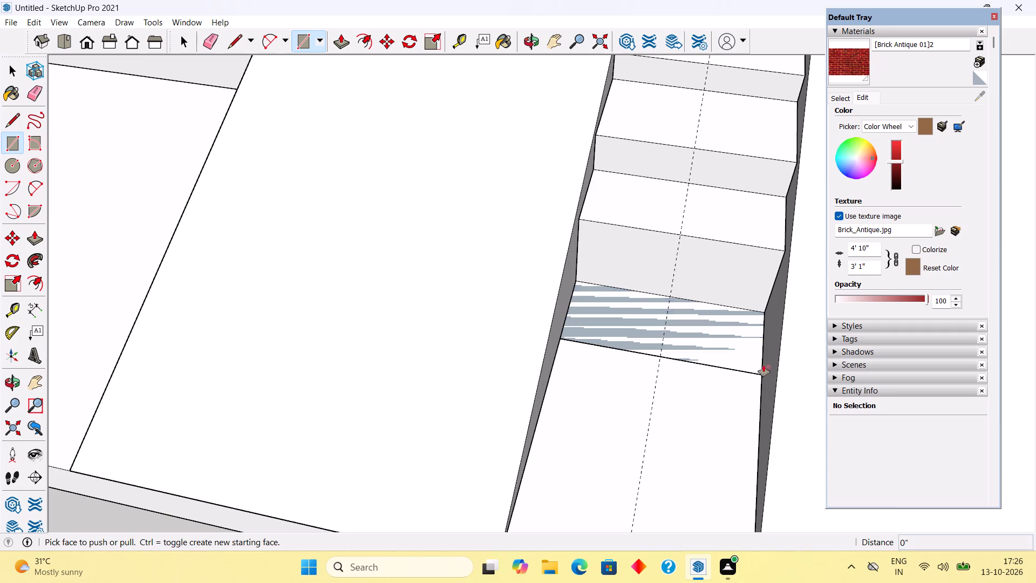
{"action": "left_click", "coordinate": [759, 355]}
{"action": "left_click", "coordinate": [760, 319]}
Add a low seventh step in front of the sixth from a 2' wide rectangle spanning the gap, pulled up slightly.
{"action": "scroll", "coordinate": [760, 319], "scroll_direction": "down", "scroll_amount": 6}
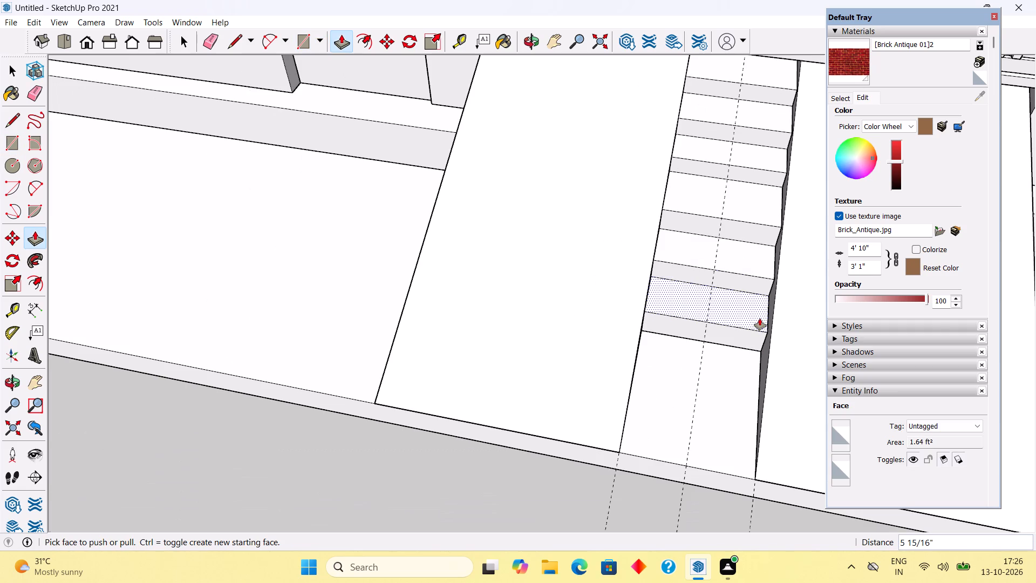
{"action": "middle_click_drag", "start_coordinate": [710, 417], "coordinate": [651, 411]}
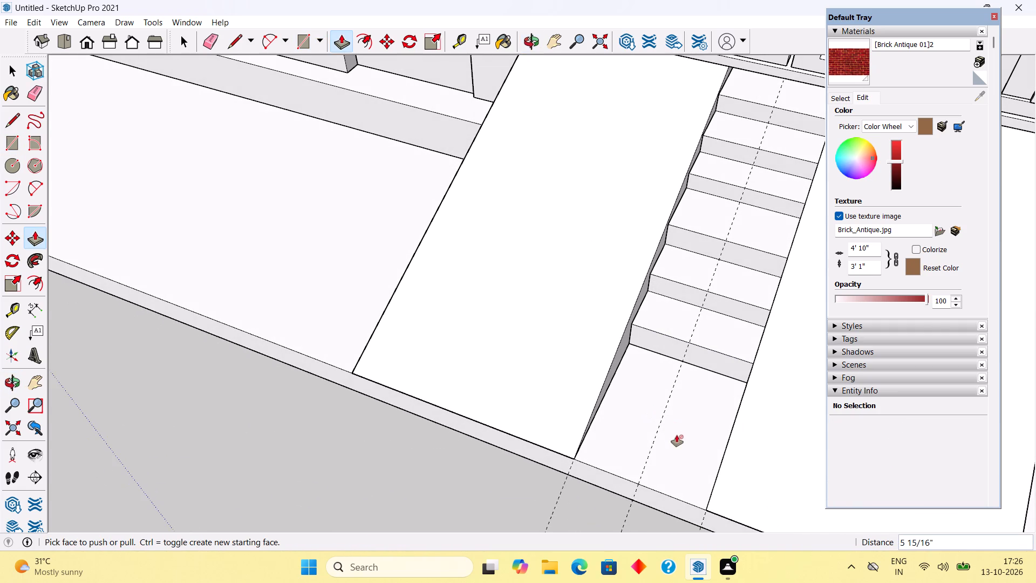
{"action": "key", "text": "t"}
{"action": "key", "text": "r"}
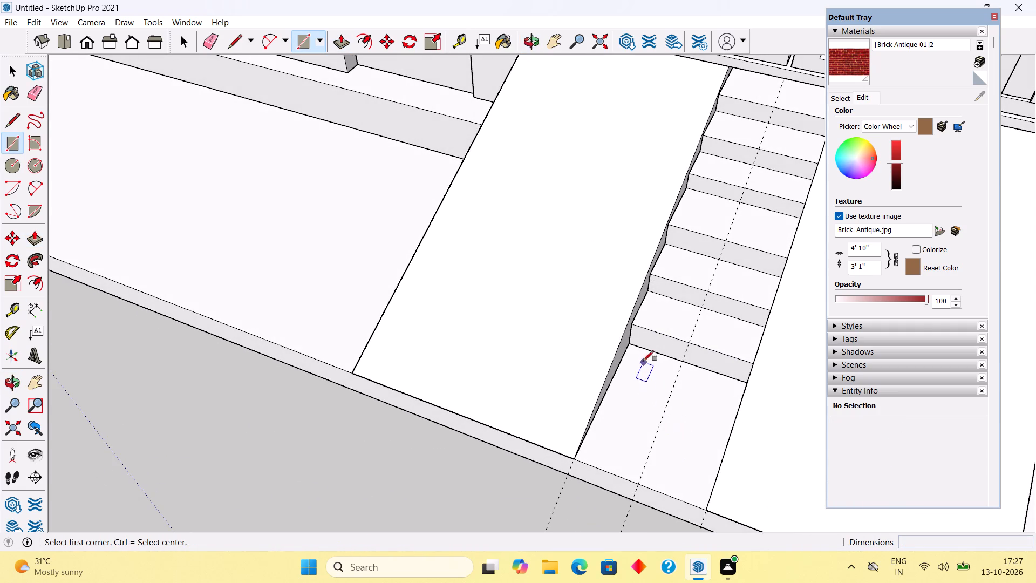
{"action": "left_click", "coordinate": [634, 345]}
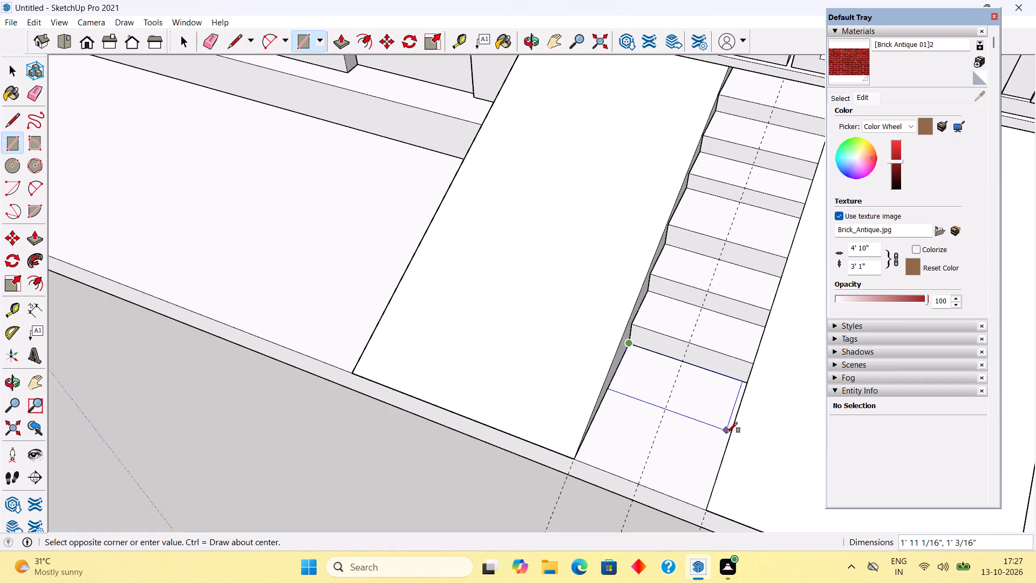
{"action": "middle_click_drag", "start_coordinate": [727, 433], "coordinate": [762, 464]}
{"action": "scroll", "coordinate": [754, 451], "scroll_direction": "up", "scroll_amount": 5}
{"action": "scroll", "coordinate": [723, 405], "scroll_direction": "up", "scroll_amount": 4}
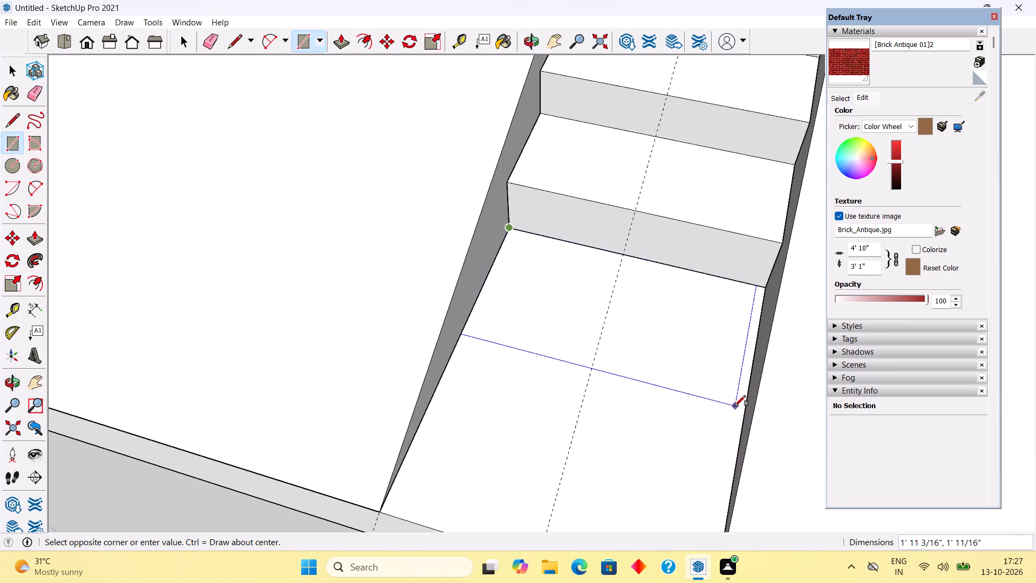
{"action": "left_click", "coordinate": [749, 395]}
{"action": "key", "text": "p"}
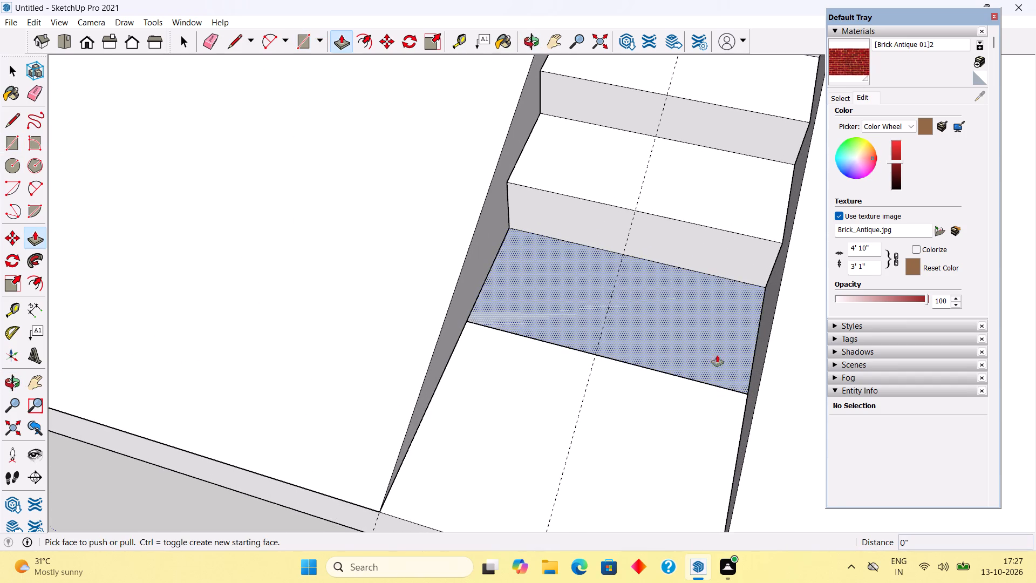
{"action": "left_click", "coordinate": [707, 348]}
{"action": "left_click", "coordinate": [711, 328]}
{"action": "key", "text": "space"}
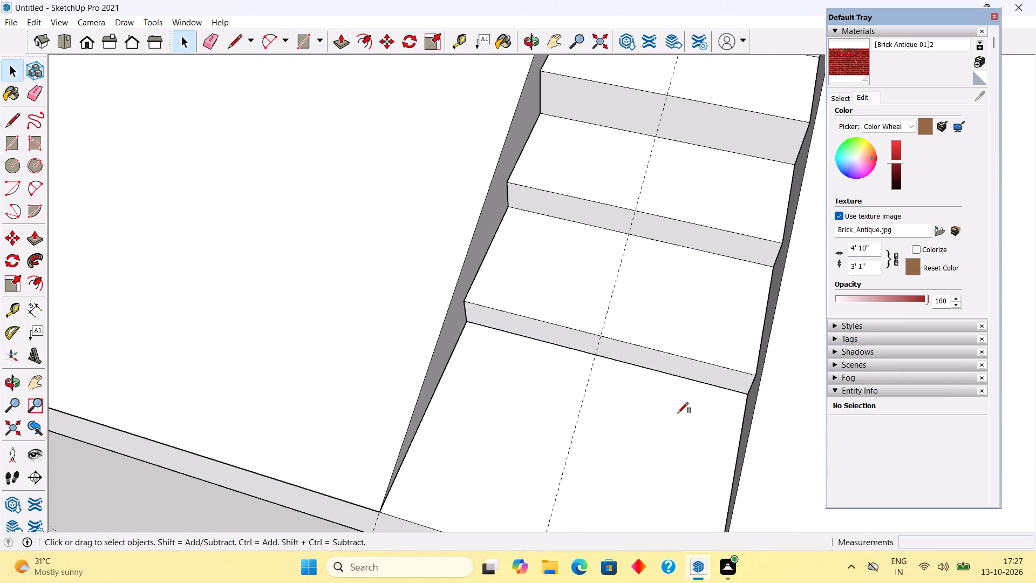
Add an eighth step in front of the seventh: a 2' by about 9" rectangle pulled up about 15/16".
{"action": "key", "text": "r"}
{"action": "left_click", "coordinate": [471, 326]}
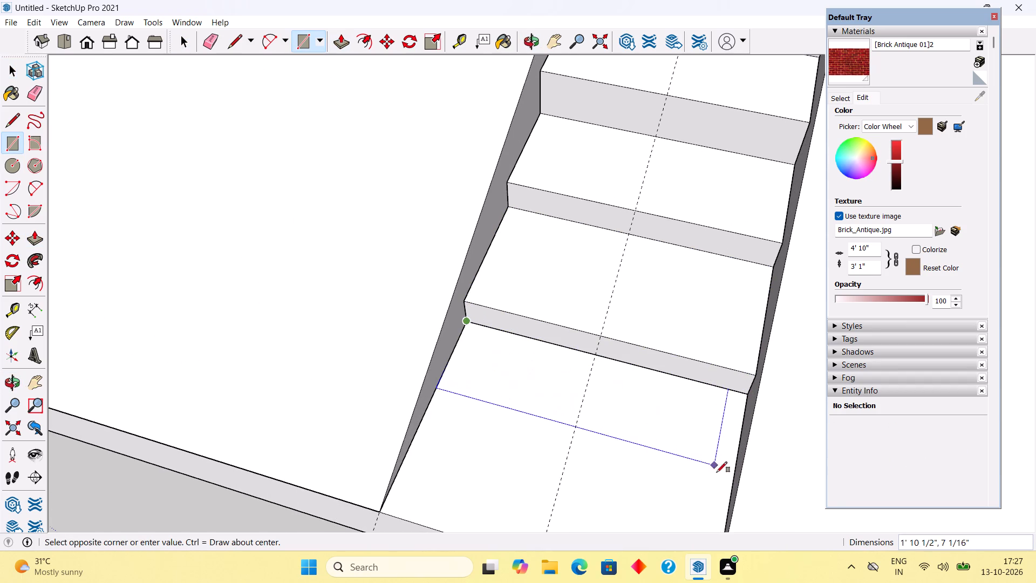
{"action": "left_click", "coordinate": [730, 498]}
{"action": "key", "text": "p"}
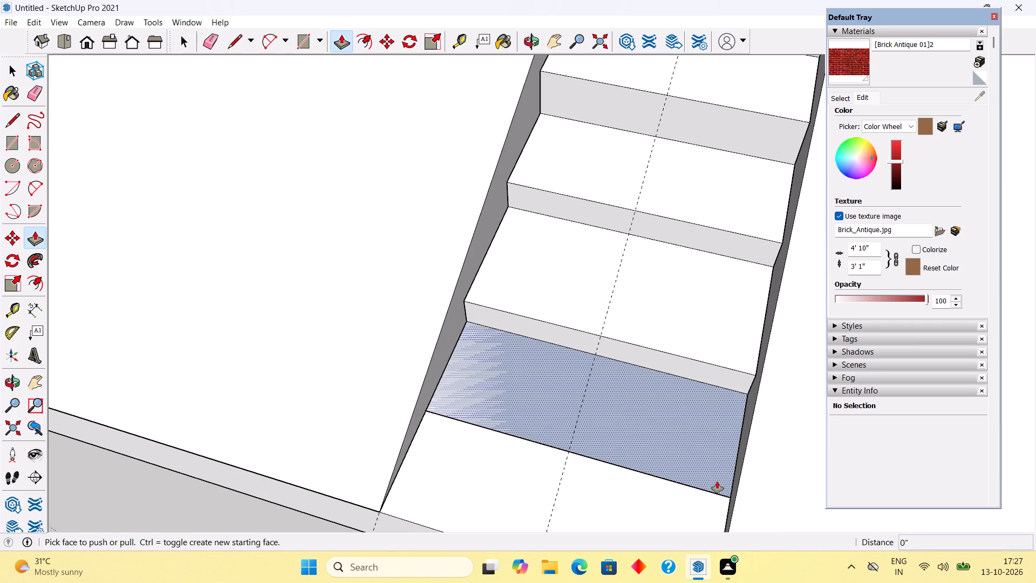
{"action": "left_click", "coordinate": [717, 482]}
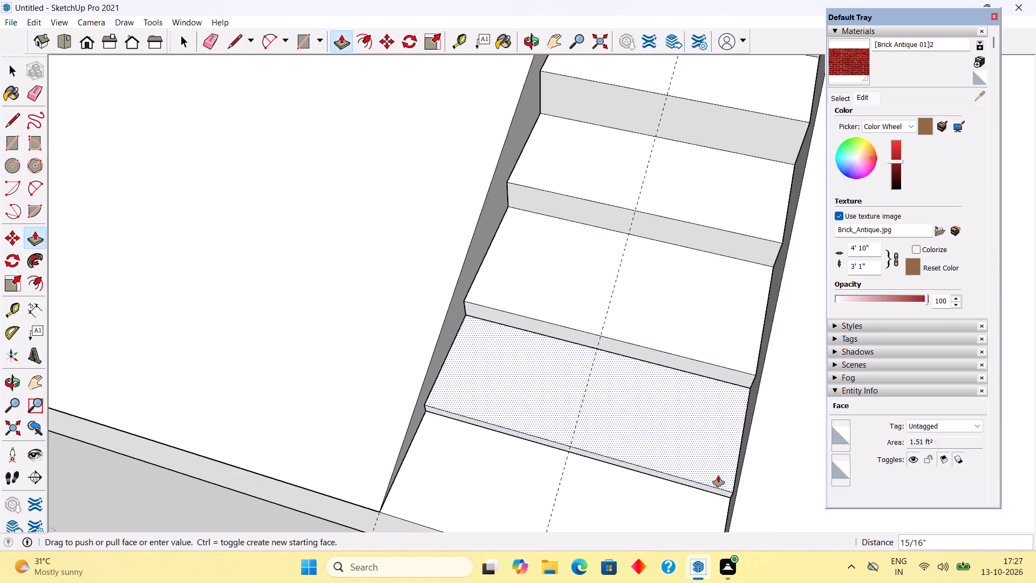
{"action": "left_click", "coordinate": [718, 476]}
{"action": "scroll", "coordinate": [718, 476], "scroll_direction": "down", "scroll_amount": 5}
{"action": "key", "text": "space"}
Cover the remaining strip at the ramp's foot with a 2' by about 8 5/8" rectangle and raise it very slightly.
{"action": "scroll", "coordinate": [655, 354], "scroll_direction": "down", "scroll_amount": 7}
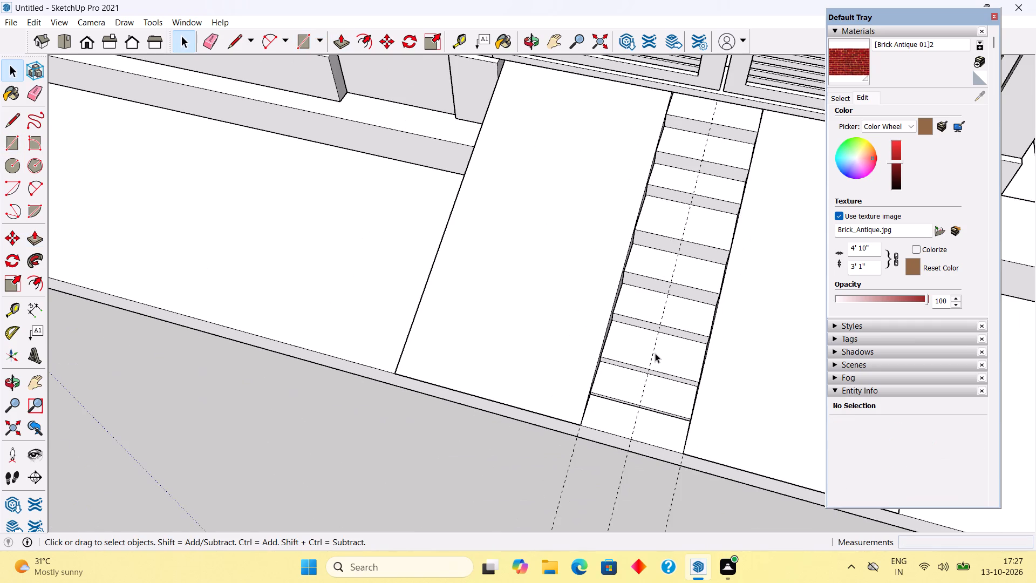
{"action": "scroll", "coordinate": [659, 521], "scroll_direction": "up", "scroll_amount": 5}
{"action": "middle_click_drag", "start_coordinate": [696, 472], "coordinate": [721, 458]}
{"action": "scroll", "coordinate": [620, 382], "scroll_direction": "up", "scroll_amount": 4}
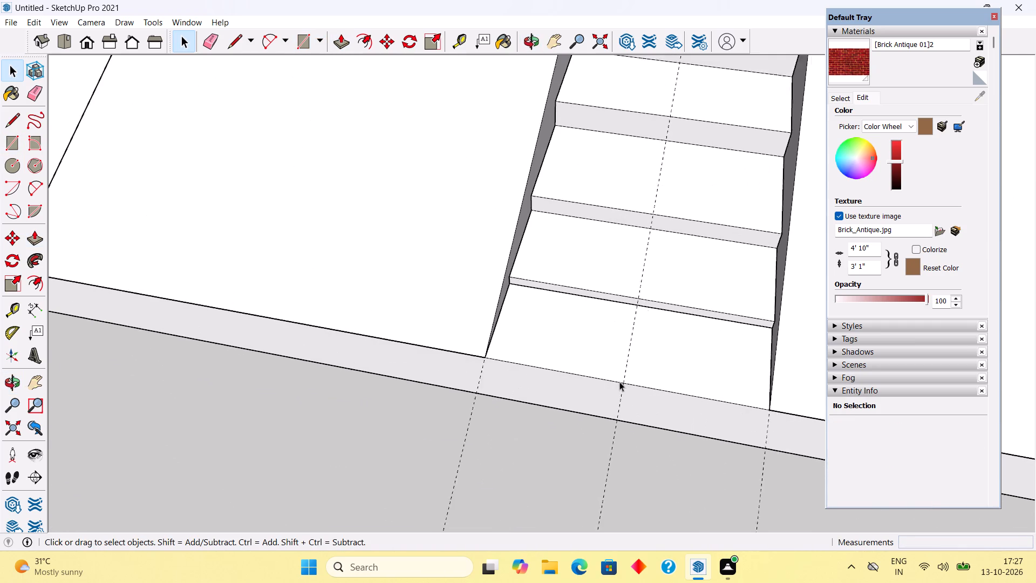
{"action": "scroll", "coordinate": [619, 382], "scroll_direction": "up", "scroll_amount": 2}
{"action": "type", "text": "tr"}
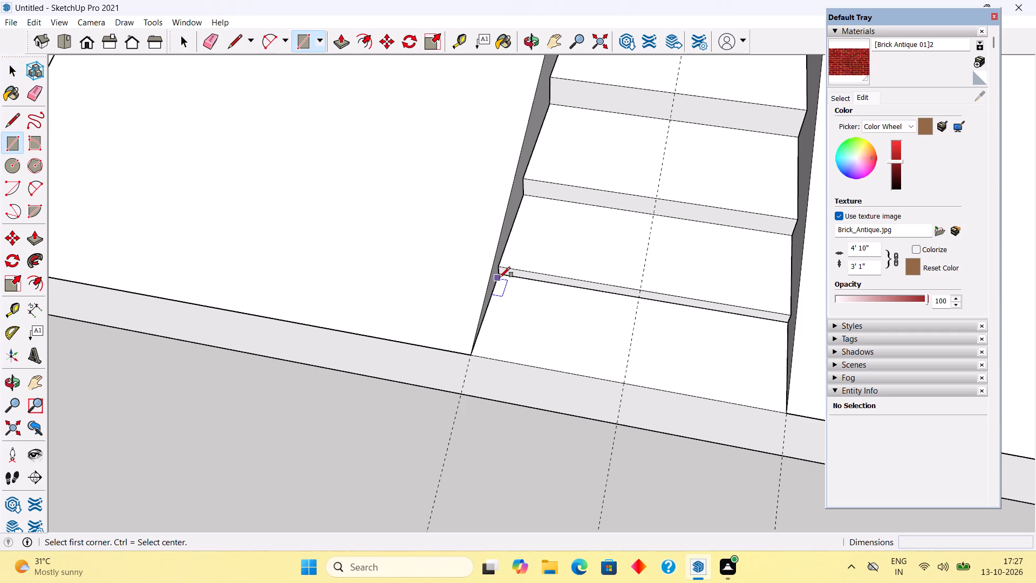
{"action": "left_click", "coordinate": [500, 277]}
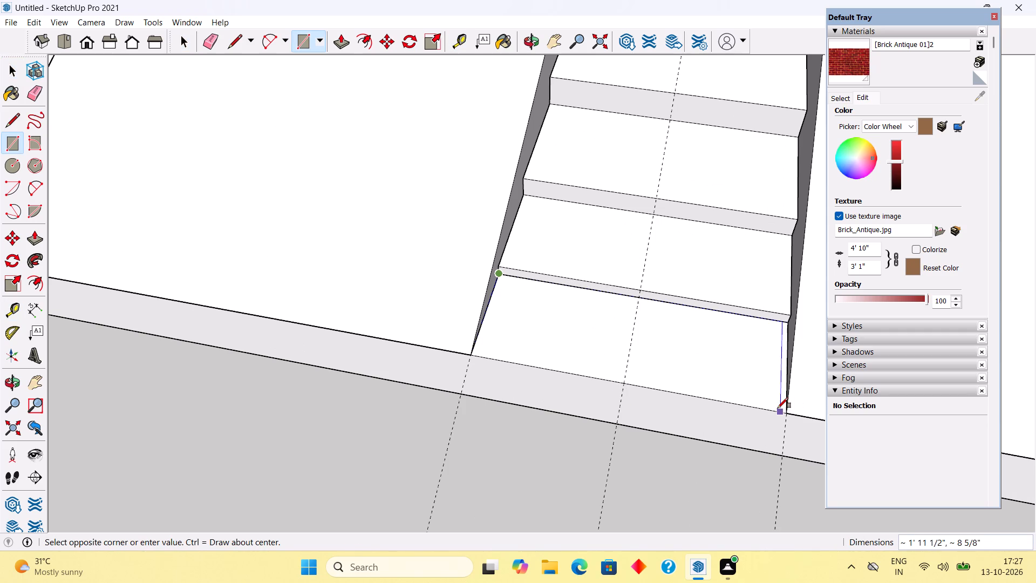
{"action": "left_click", "coordinate": [786, 409]}
{"action": "key", "text": "p"}
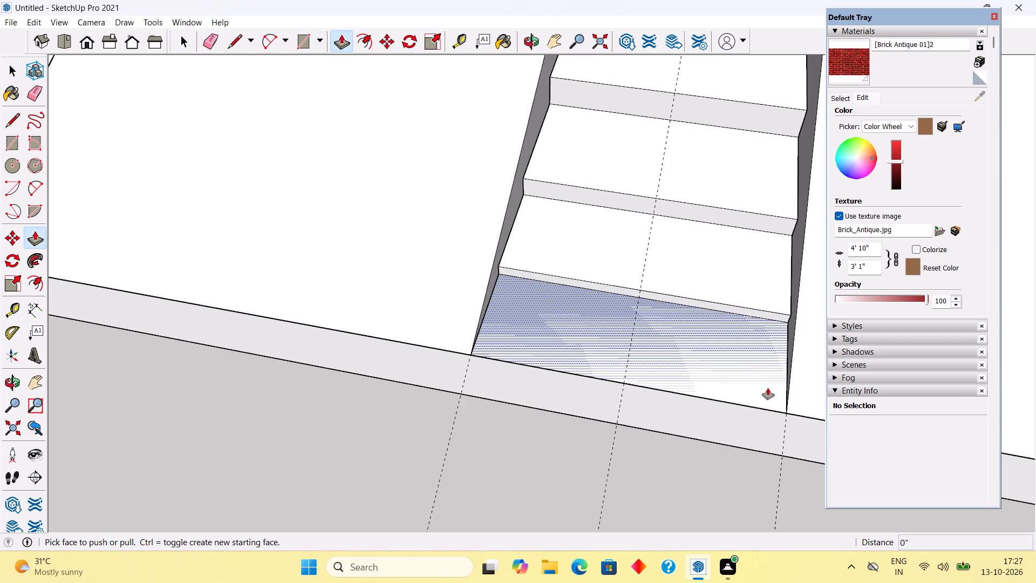
{"action": "left_click", "coordinate": [749, 370]}
{"action": "left_click", "coordinate": [749, 368]}
{"action": "key", "text": "space"}
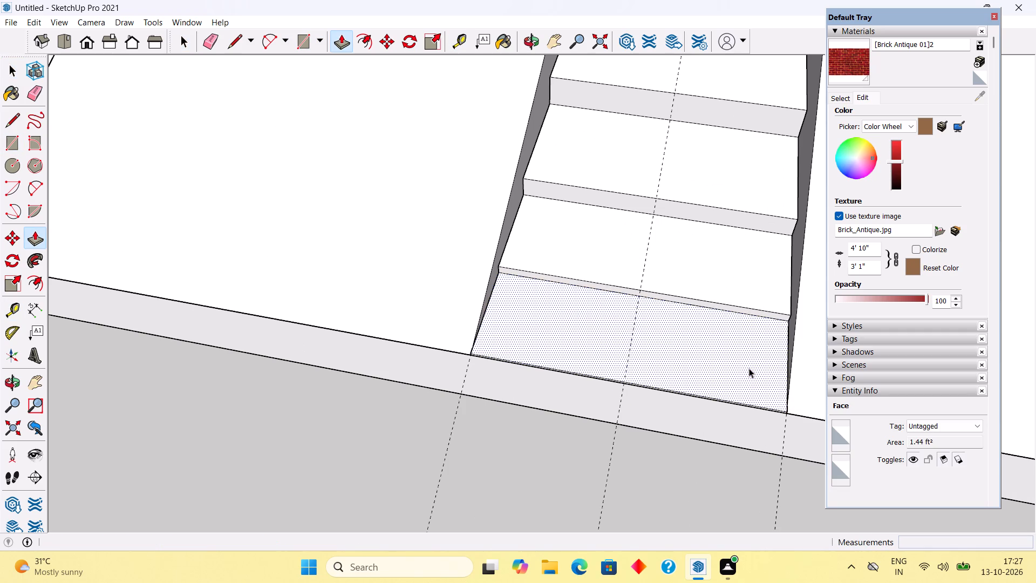
Raise the deep tread in the middle of the flight, sixth from the bottom, by about 1 1/16".
{"action": "scroll", "coordinate": [749, 368], "scroll_direction": "down", "scroll_amount": 19}
{"action": "middle_click_drag", "start_coordinate": [694, 347], "coordinate": [625, 293]}
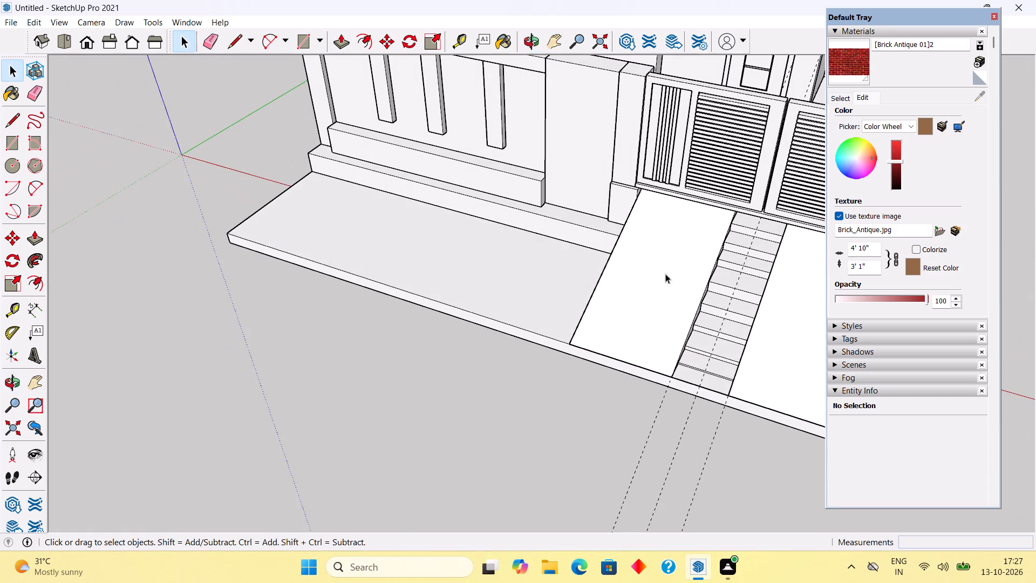
{"action": "middle_click_drag", "start_coordinate": [712, 395], "coordinate": [814, 375]}
{"action": "scroll", "coordinate": [741, 307], "scroll_direction": "up", "scroll_amount": 6}
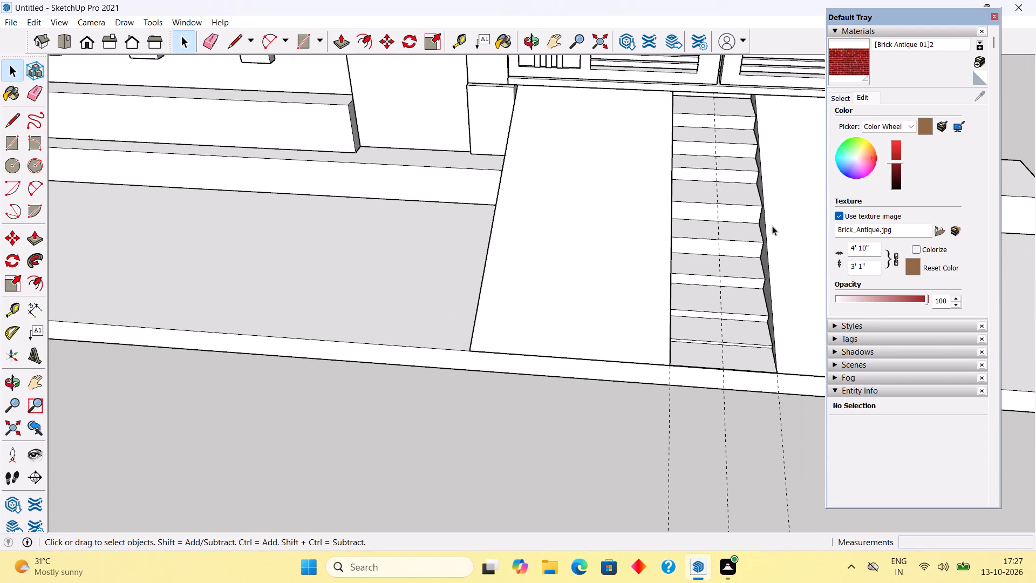
{"action": "scroll", "coordinate": [751, 144], "scroll_direction": "up", "scroll_amount": 7}
{"action": "left_click", "coordinate": [738, 238]}
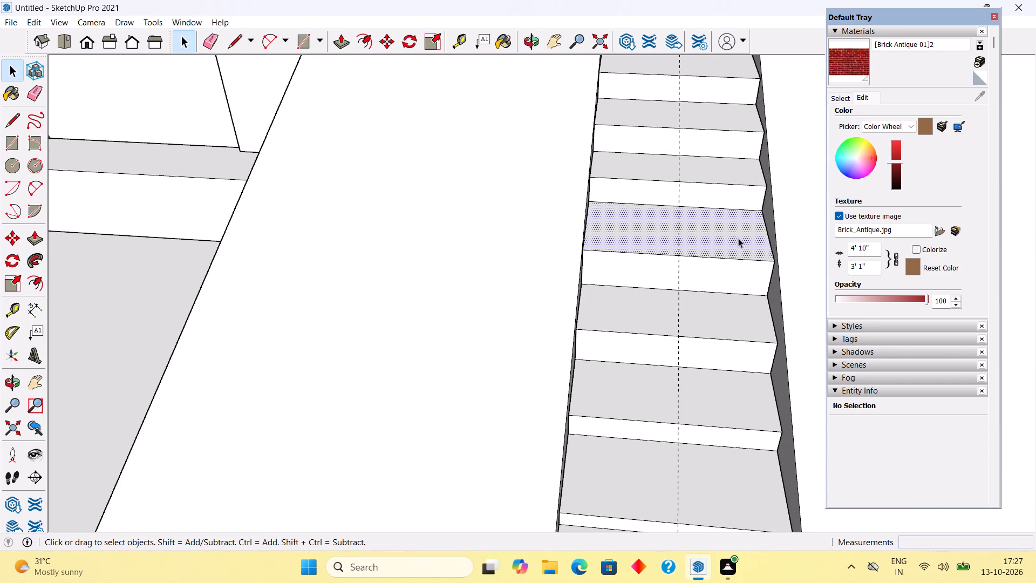
{"action": "key", "text": "p"}
{"action": "left_click", "coordinate": [738, 238]}
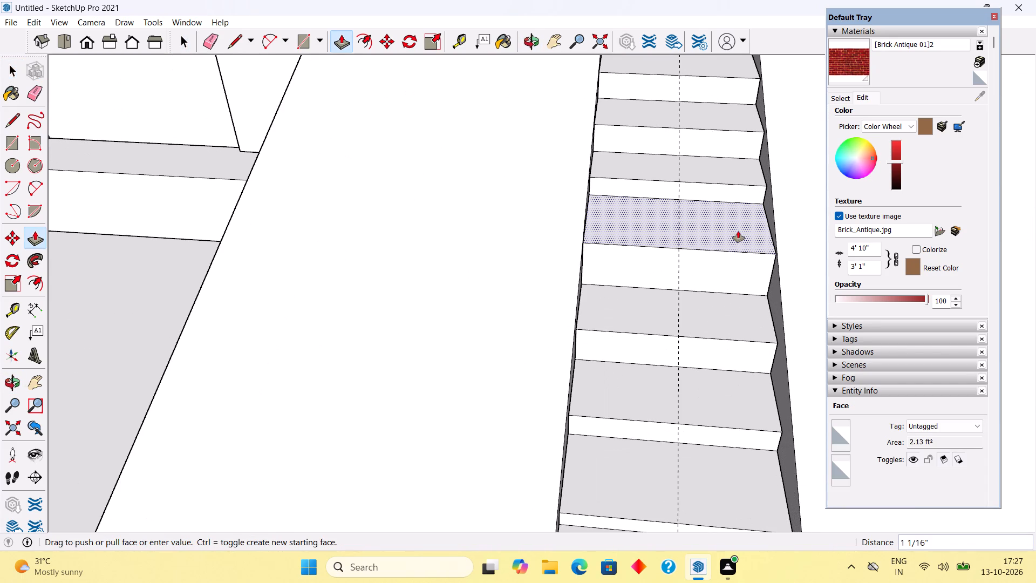
{"action": "left_click", "coordinate": [738, 231]}
{"action": "key", "text": "space"}
Raise the tread directly above the deep middle tread by about 1 1/8".
{"action": "left_click", "coordinate": [739, 159]}
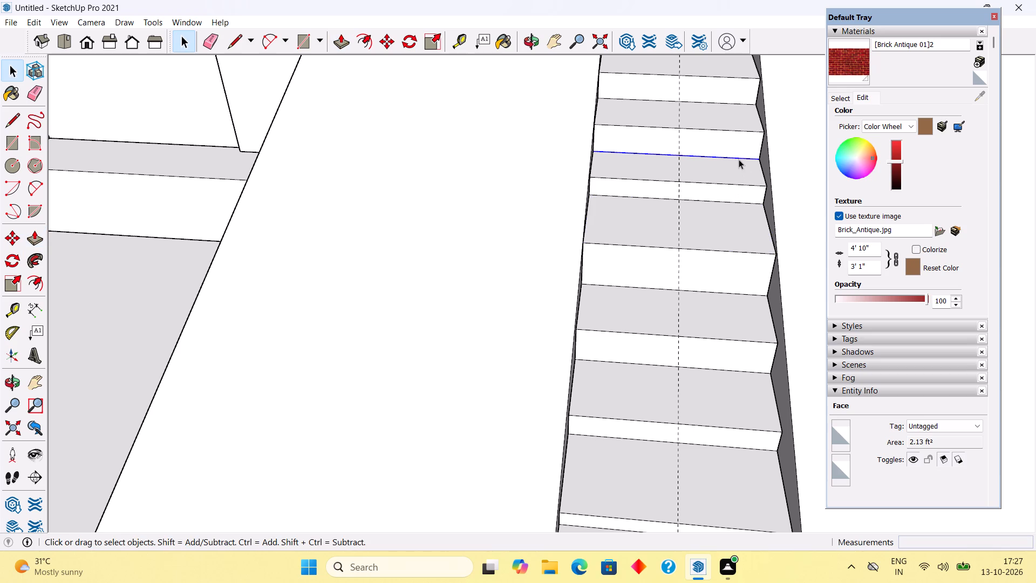
{"action": "left_click", "coordinate": [739, 175]}
{"action": "key", "text": "p"}
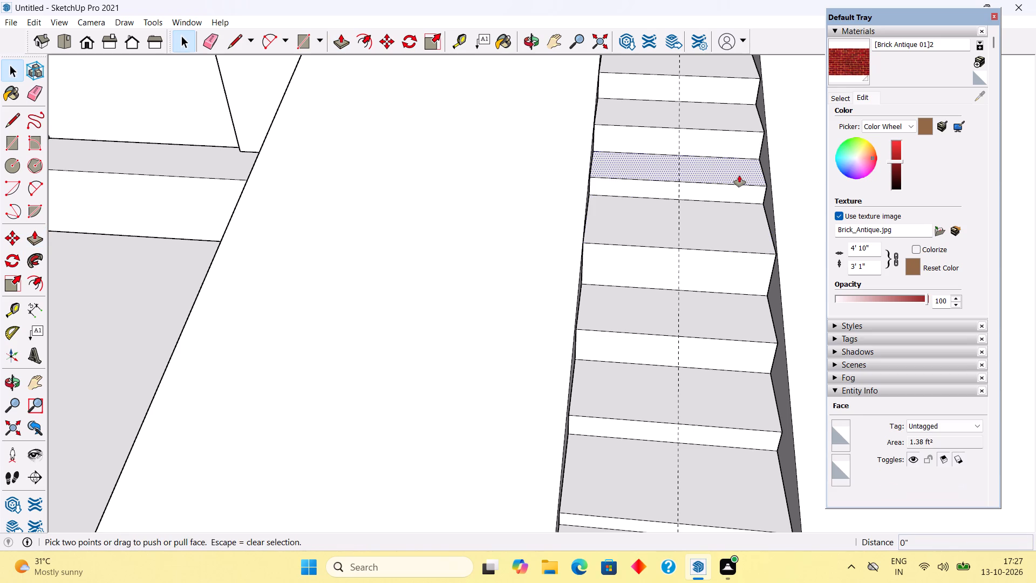
{"action": "left_click", "coordinate": [739, 175]}
{"action": "left_click", "coordinate": [740, 168]}
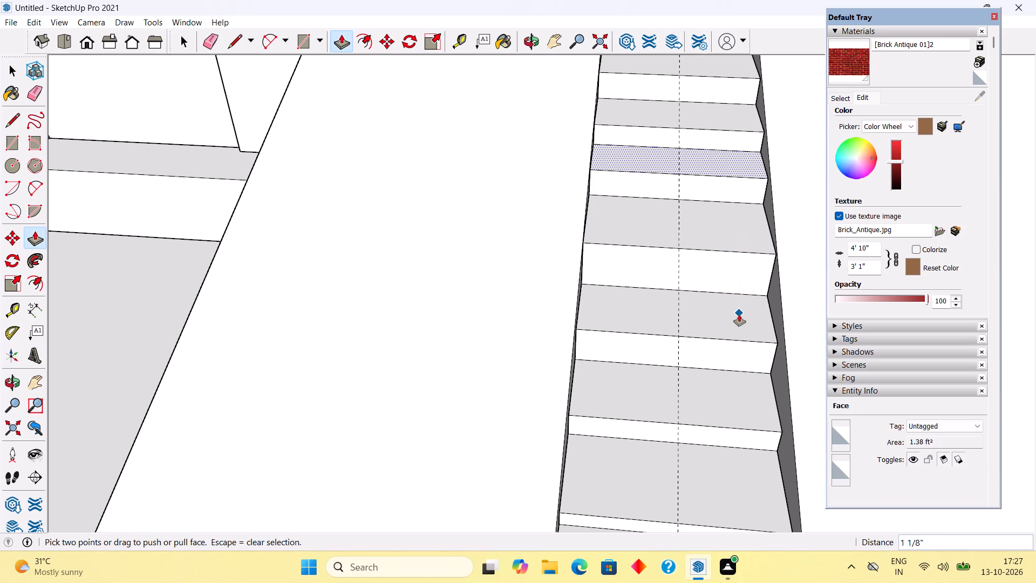
{"action": "key", "text": "space"}
Raise the tread directly below the deep middle tread, fifth from the bottom, by about 2 5/16".
{"action": "left_click", "coordinate": [739, 317]}
{"action": "key", "text": "p"}
{"action": "left_click", "coordinate": [739, 317]}
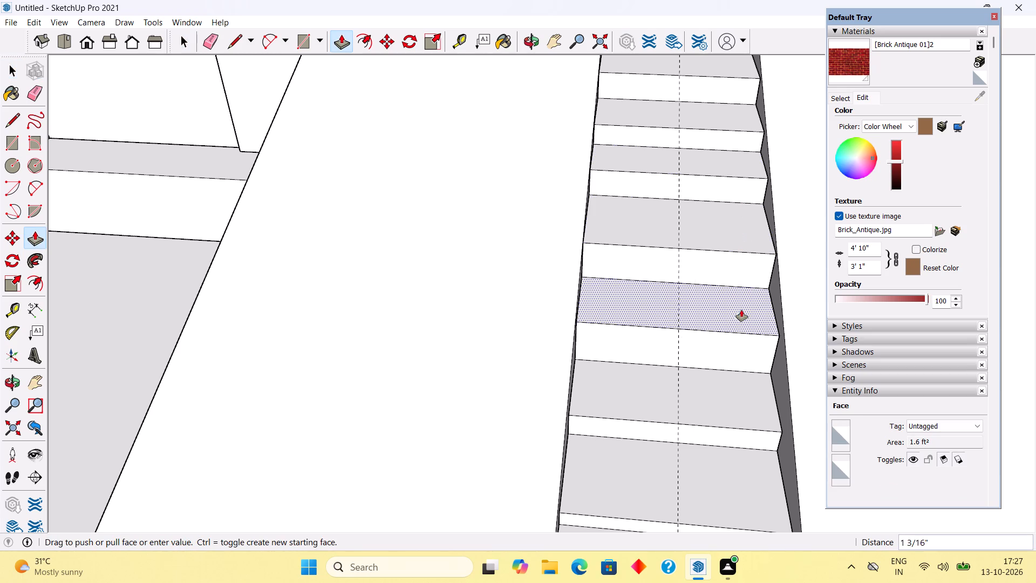
{"action": "left_click", "coordinate": [742, 302]}
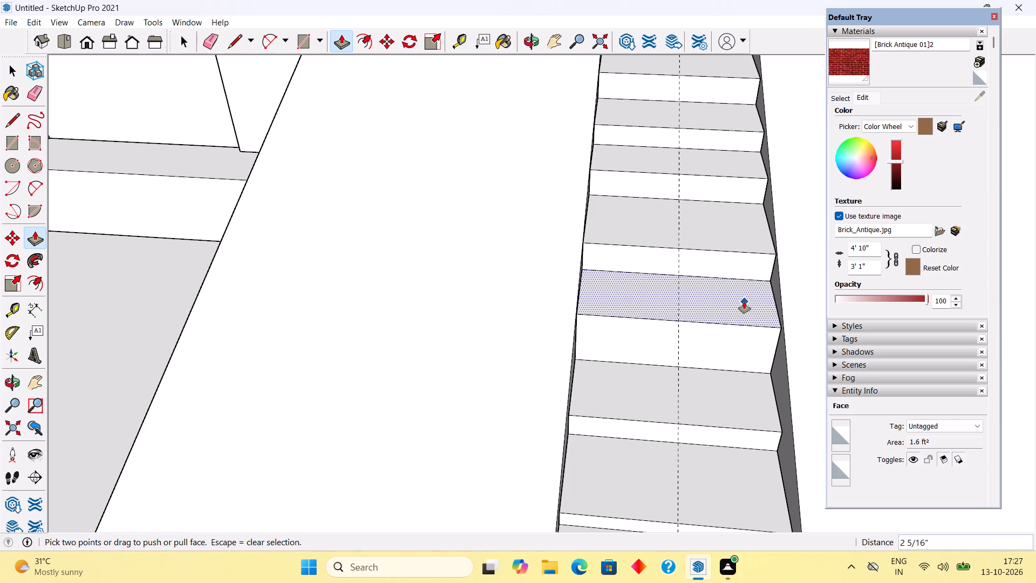
{"action": "key", "text": "space"}
Raise the fourth tread from the bottom to even out the risers above and below it.
{"action": "left_click", "coordinate": [738, 417]}
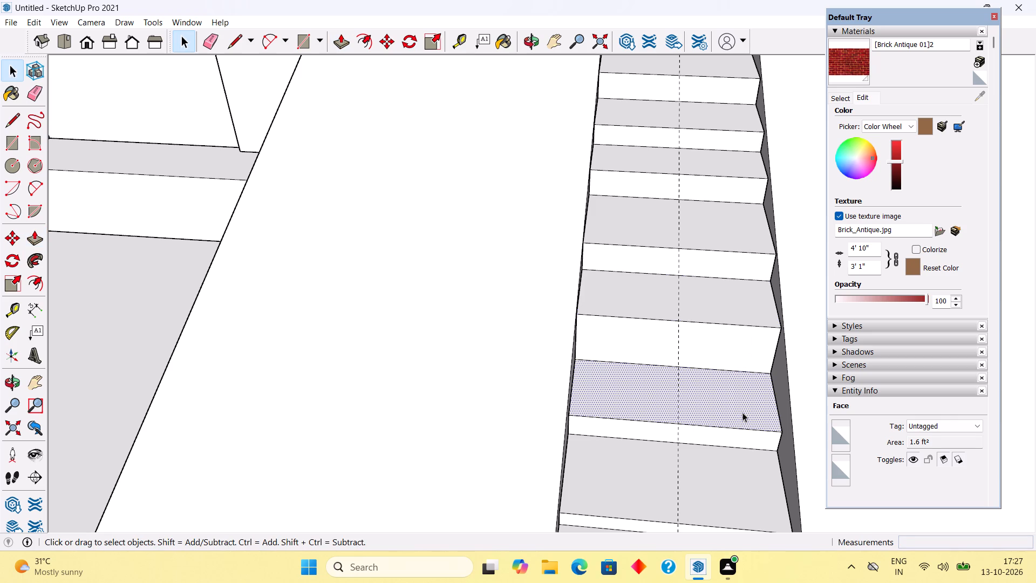
{"action": "key", "text": "p"}
{"action": "left_click", "coordinate": [742, 412]}
{"action": "left_click", "coordinate": [747, 391]}
{"action": "key", "text": "space"}
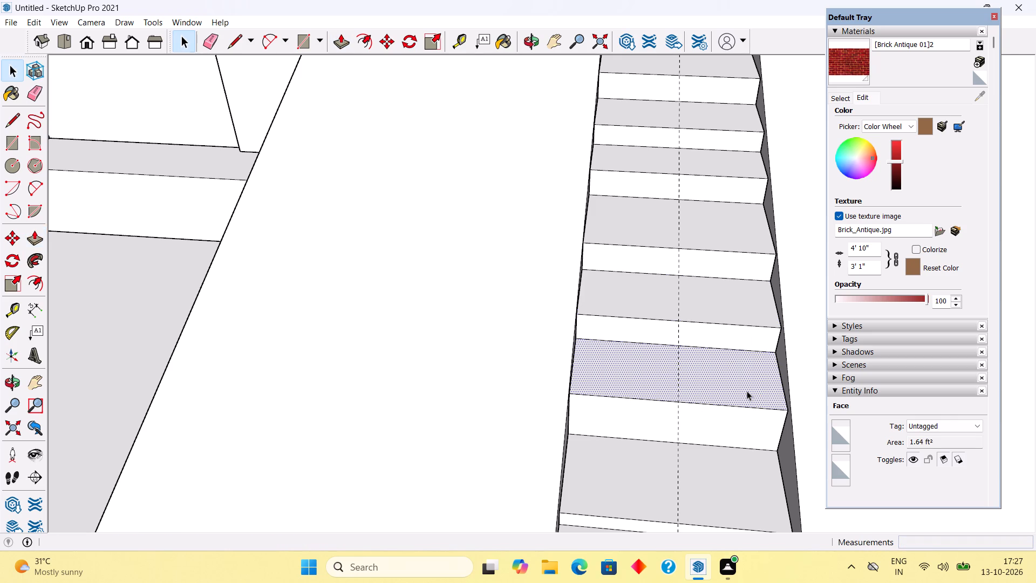
Raise the third tread from the bottom of the flight by about 2 3/8".
{"action": "scroll", "coordinate": [745, 371], "scroll_direction": "down", "scroll_amount": 6}
{"action": "scroll", "coordinate": [745, 464], "scroll_direction": "up", "scroll_amount": 1}
{"action": "scroll", "coordinate": [720, 317], "scroll_direction": "down", "scroll_amount": 6}
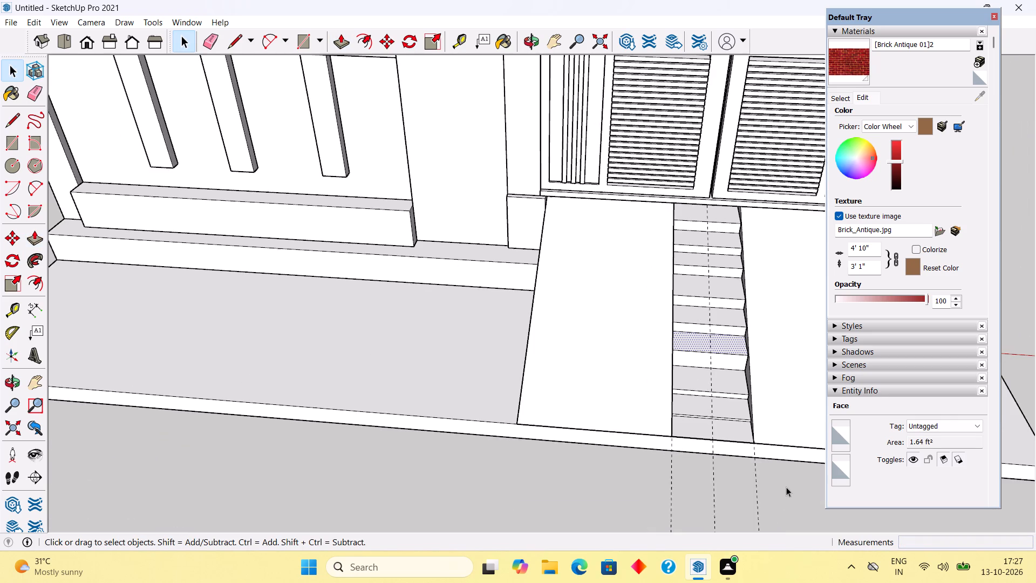
{"action": "scroll", "coordinate": [787, 484], "scroll_direction": "up", "scroll_amount": 10}
{"action": "middle_click_drag", "start_coordinate": [685, 389], "coordinate": [681, 437]}
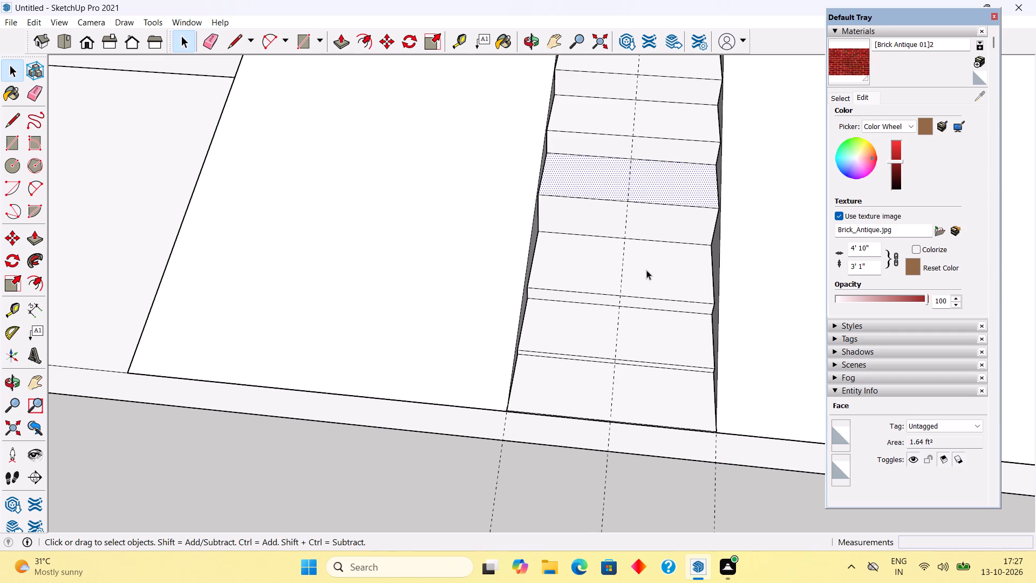
{"action": "left_click", "coordinate": [649, 273]}
{"action": "key", "text": "p"}
{"action": "left_click", "coordinate": [650, 274]}
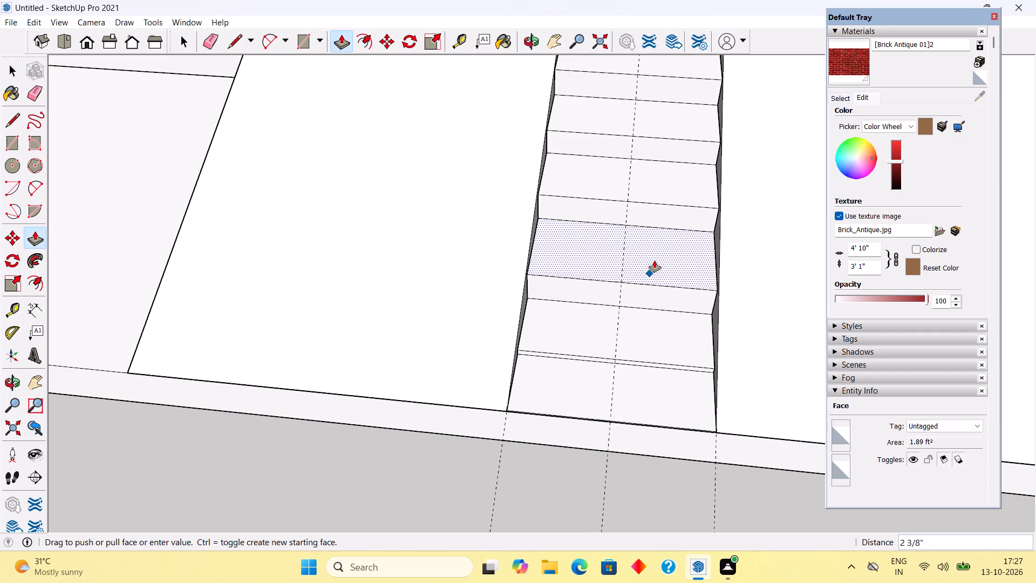
{"action": "left_click", "coordinate": [655, 260]}
{"action": "key", "text": "space"}
Raise the second tread from the bottom of the flight by about 1 5/16".
{"action": "left_click", "coordinate": [671, 344]}
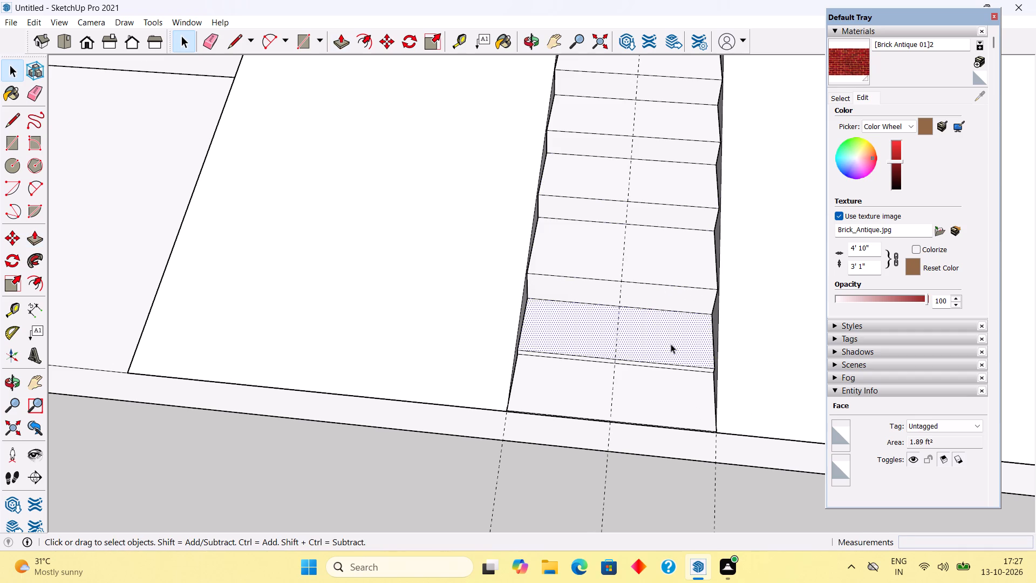
{"action": "key", "text": "p"}
{"action": "left_click", "coordinate": [671, 344]}
{"action": "left_click", "coordinate": [678, 338]}
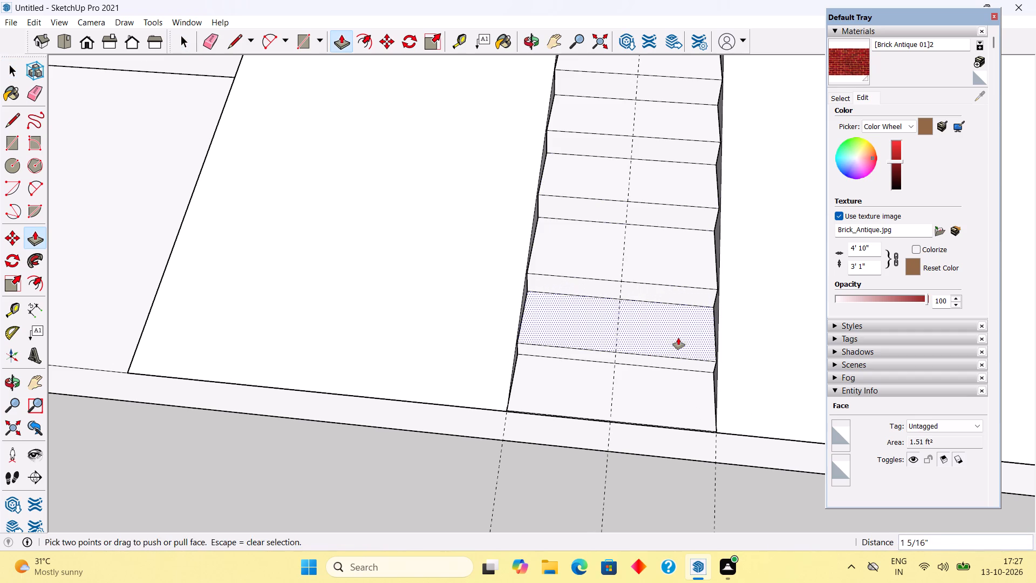
{"action": "key", "text": "space"}
Select all the connected geometry of the central flight of steps and make it a group.
{"action": "scroll", "coordinate": [678, 338], "scroll_direction": "down", "scroll_amount": 4}
{"action": "triple_click", "coordinate": [678, 329]}
{"action": "left_click", "coordinate": [678, 329]}
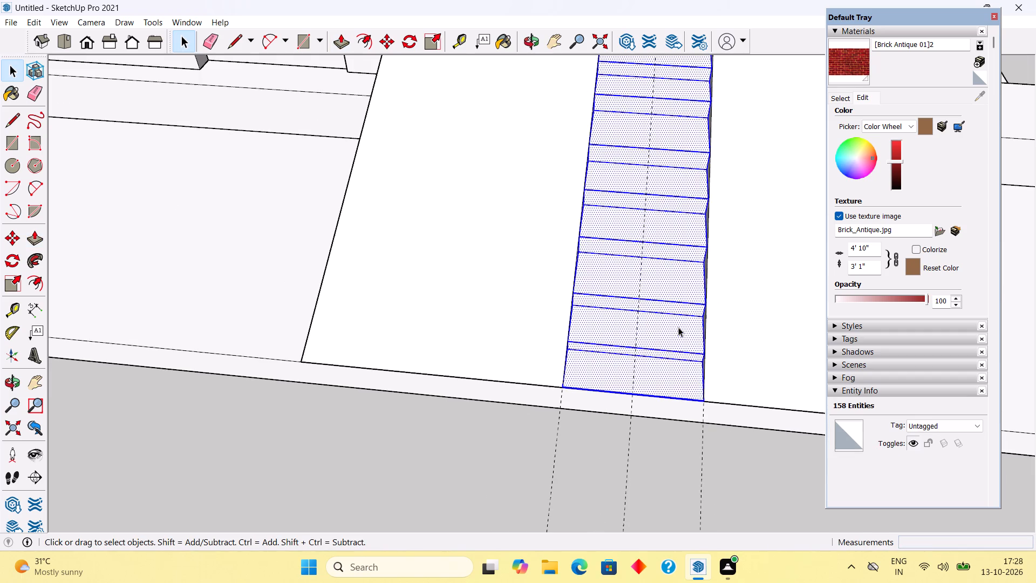
{"action": "right_click", "coordinate": [678, 327]}
{"action": "left_click", "coordinate": [724, 439]}
Erase the three dashed guide lines running out from the foot of the steps.
{"action": "scroll", "coordinate": [619, 327], "scroll_direction": "down", "scroll_amount": 8}
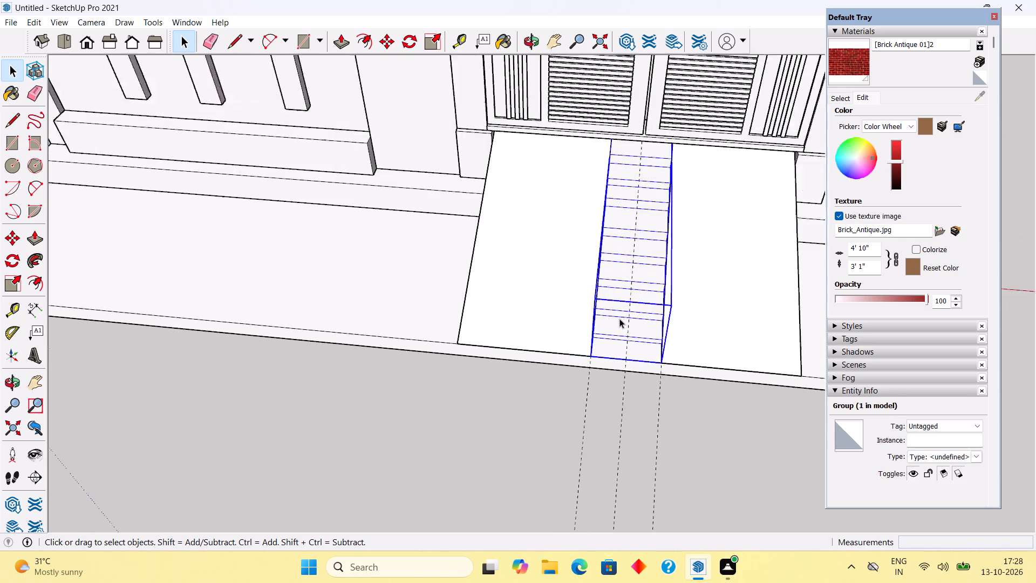
{"action": "scroll", "coordinate": [619, 318], "scroll_direction": "down", "scroll_amount": 9}
{"action": "middle_click_drag", "start_coordinate": [596, 360], "coordinate": [737, 344]}
{"action": "left_click", "coordinate": [772, 290]}
{"action": "middle_click_drag", "start_coordinate": [699, 326], "coordinate": [617, 278]}
{"action": "scroll", "coordinate": [617, 277], "scroll_direction": "up", "scroll_amount": 6}
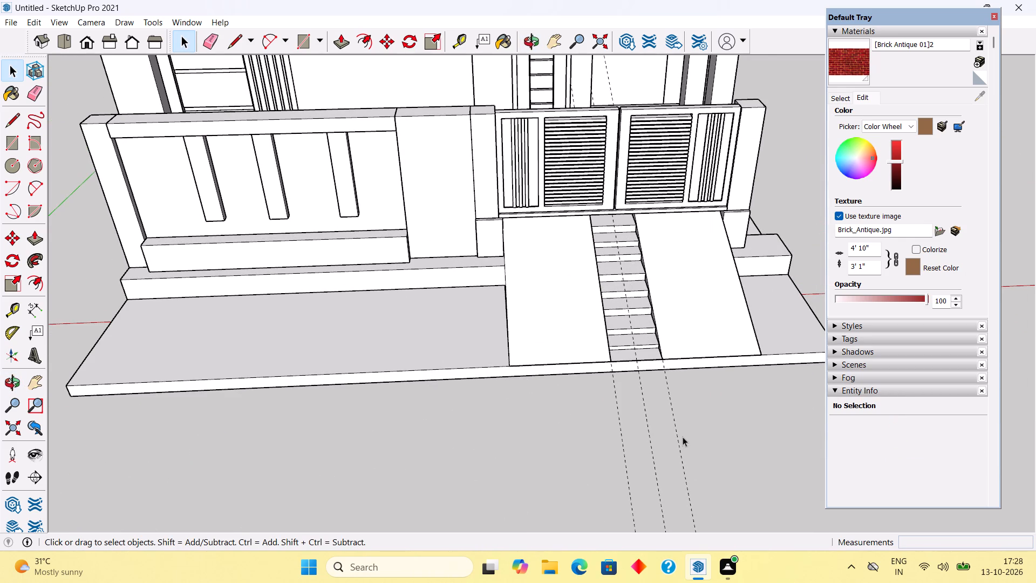
{"action": "key", "text": "e"}
{"action": "left_click_drag", "start_coordinate": [689, 436], "coordinate": [612, 452]}
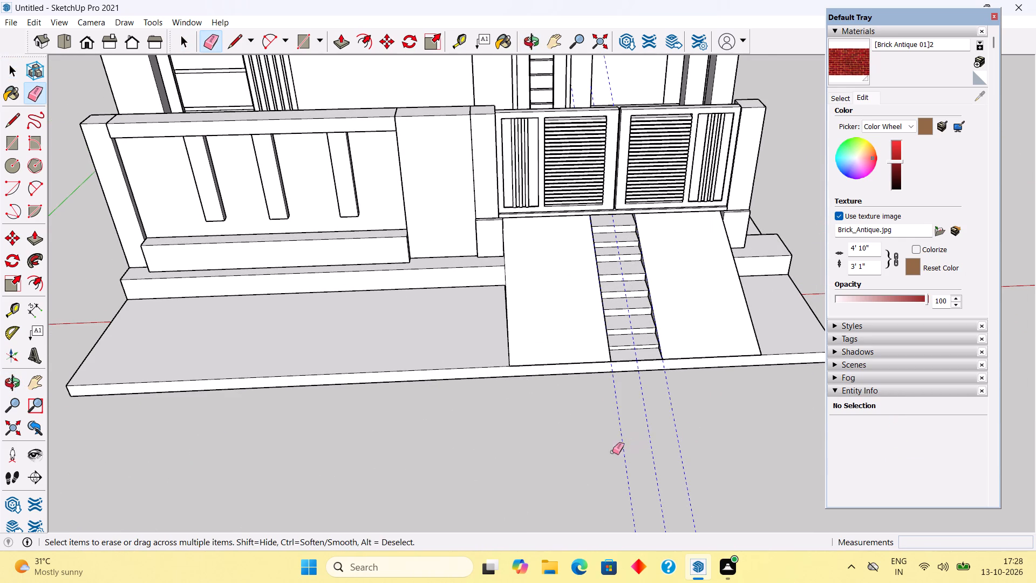
{"action": "left_click_drag", "start_coordinate": [612, 452], "coordinate": [603, 455]}
Inside the gate's base slab, draw two 1' lines across its underside in line with the two sides of the steps.
{"action": "scroll", "coordinate": [602, 444], "scroll_direction": "down", "scroll_amount": 6}
{"action": "middle_click_drag", "start_coordinate": [584, 420], "coordinate": [432, 307]}
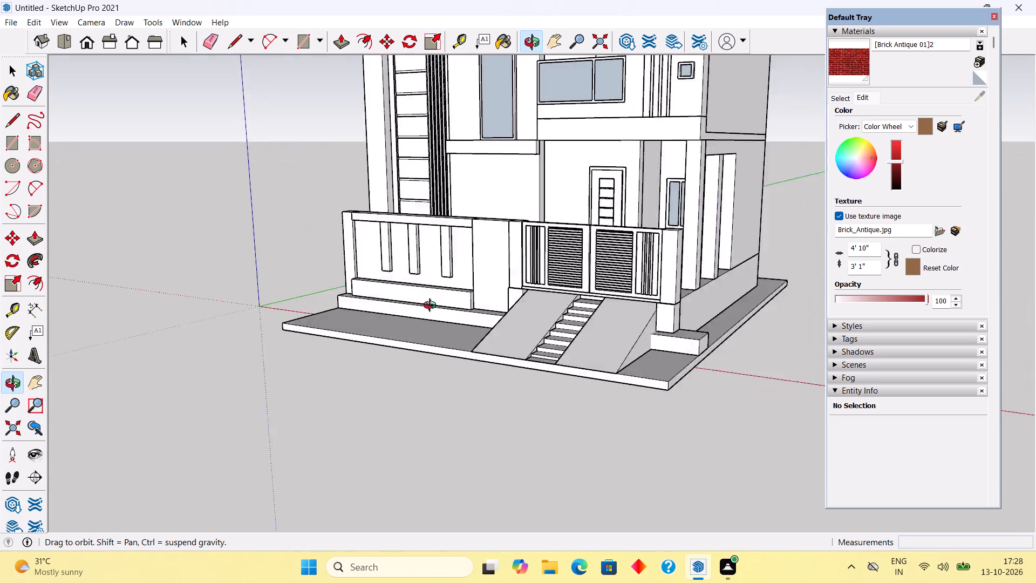
{"action": "middle_click_drag", "start_coordinate": [432, 307], "coordinate": [506, 293]}
{"action": "scroll", "coordinate": [622, 278], "scroll_direction": "up", "scroll_amount": 12}
{"action": "scroll", "coordinate": [556, 273], "scroll_direction": "up", "scroll_amount": 5}
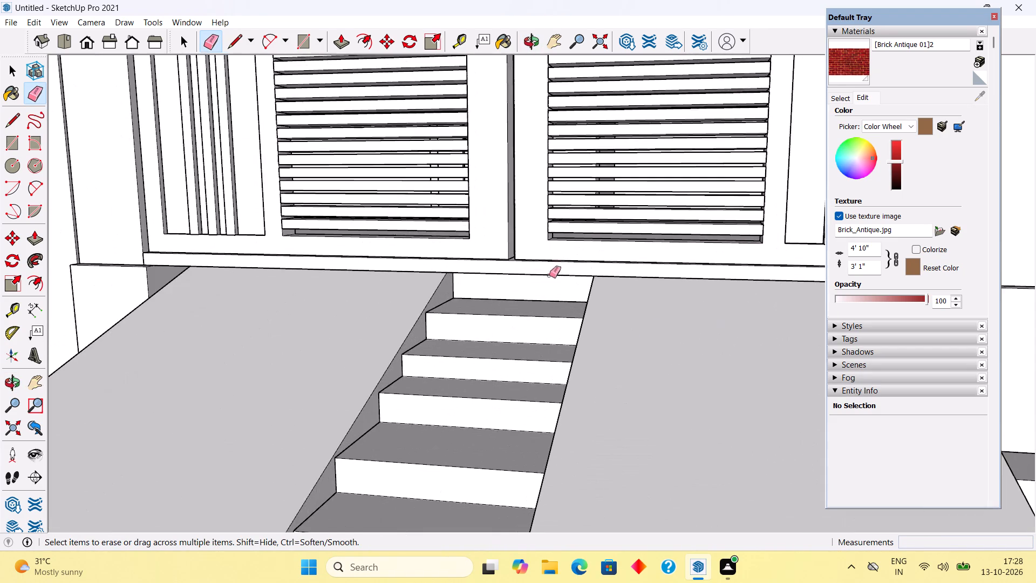
{"action": "middle_click_drag", "start_coordinate": [534, 280], "coordinate": [664, 237]}
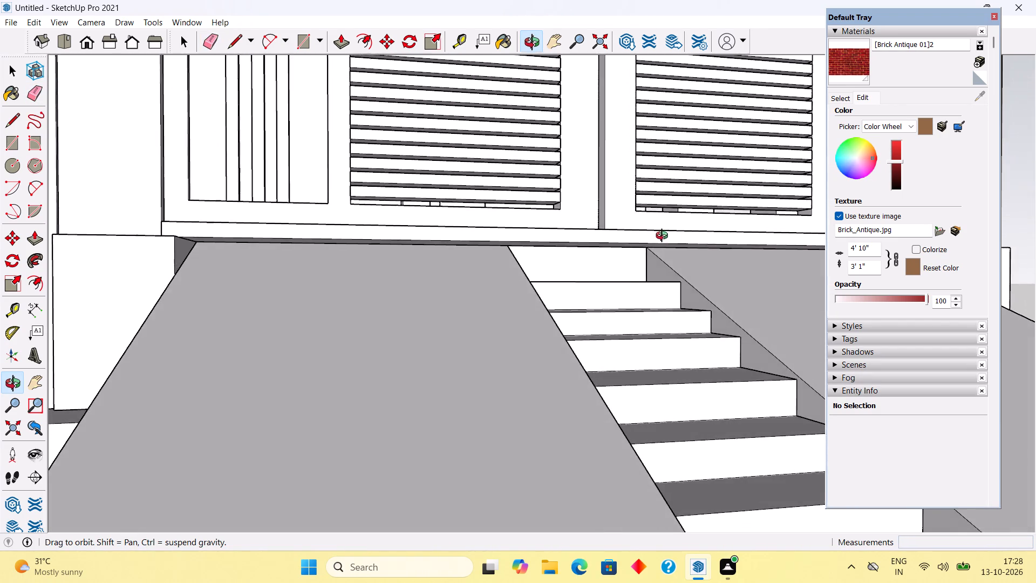
{"action": "middle_click_drag", "start_coordinate": [664, 237], "coordinate": [632, 239]}
{"action": "scroll", "coordinate": [595, 256], "scroll_direction": "up", "scroll_amount": 4}
{"action": "middle_click_drag", "start_coordinate": [597, 237], "coordinate": [594, 198]}
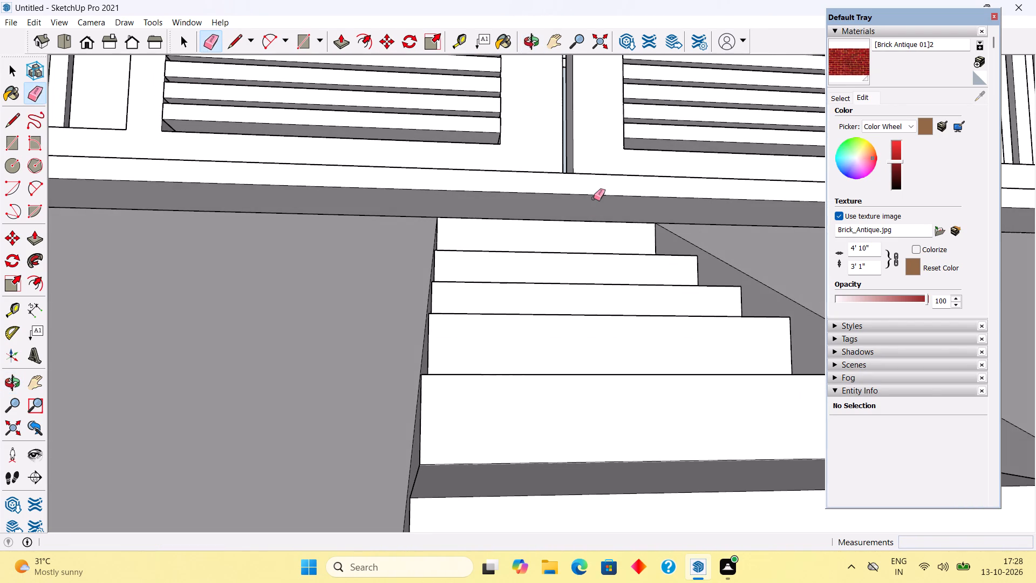
{"action": "key", "text": "space"}
{"action": "middle_click_drag", "start_coordinate": [582, 242], "coordinate": [581, 237]}
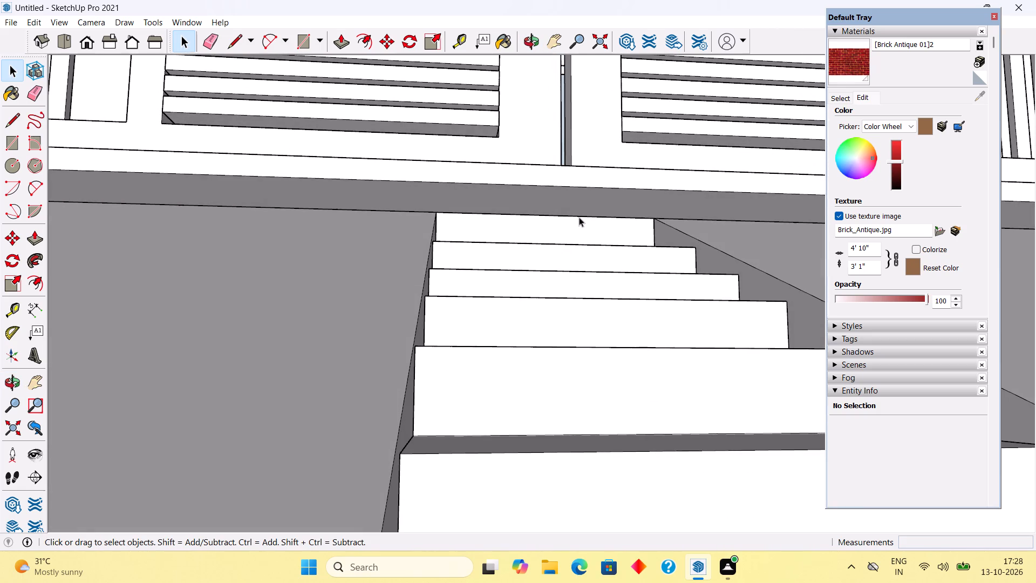
{"action": "triple_click", "coordinate": [566, 194]}
{"action": "key", "text": "l"}
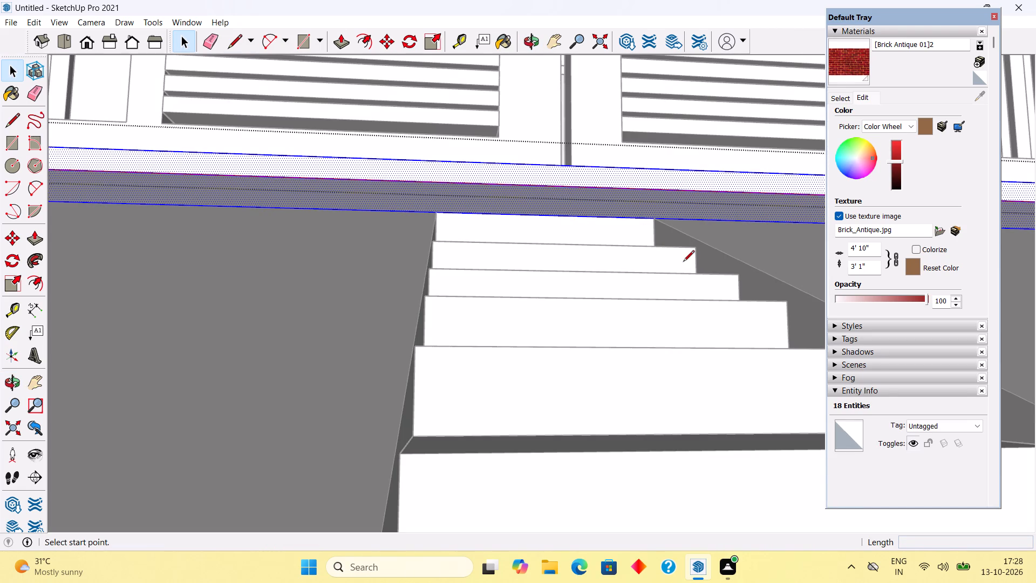
{"action": "left_click", "coordinate": [651, 219]}
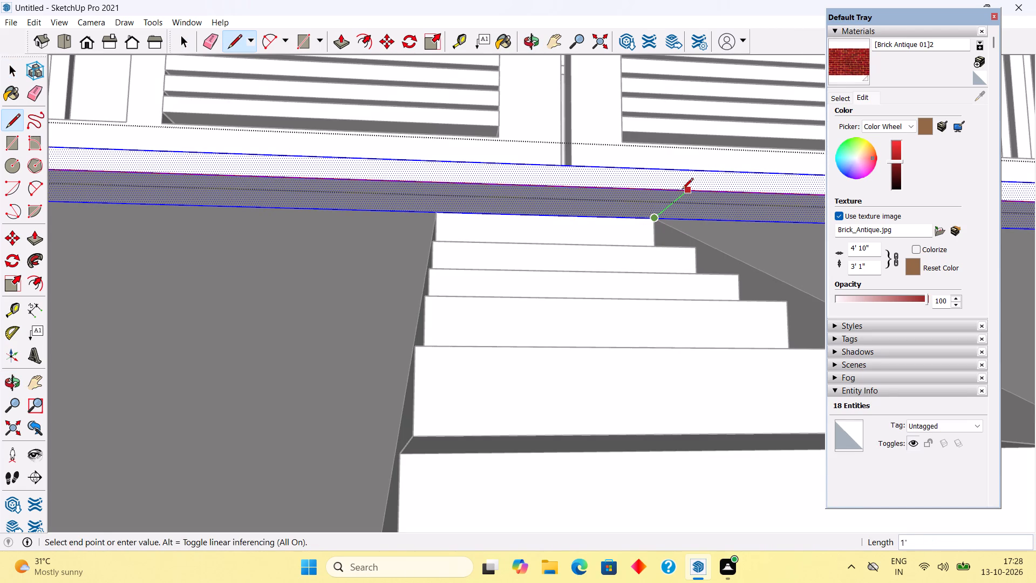
{"action": "left_click", "coordinate": [682, 190]}
{"action": "left_click", "coordinate": [437, 215]}
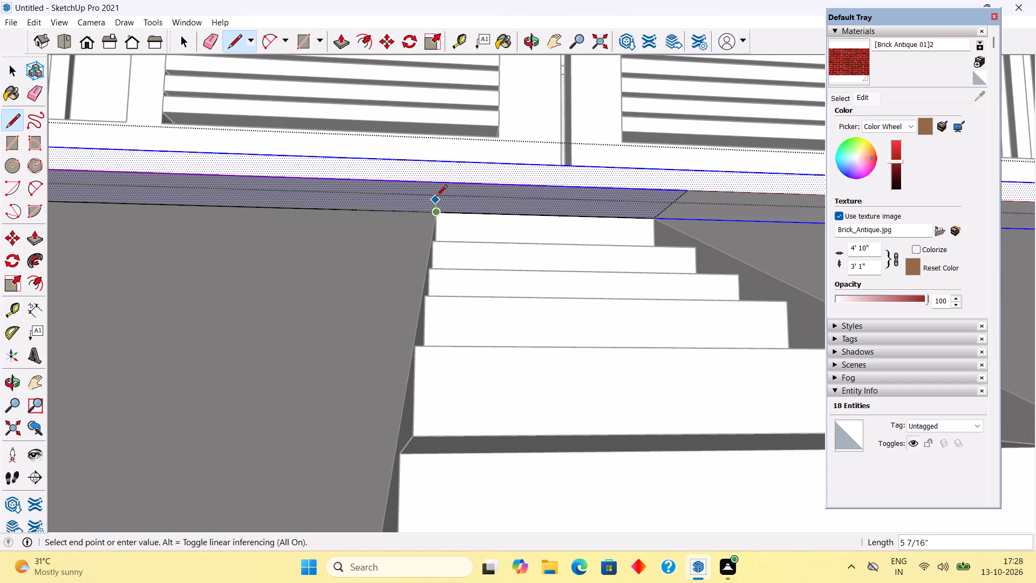
{"action": "left_click", "coordinate": [434, 183]}
Pull the marked 2' by 1' underside face down about 5 7/8" to the top of the steps.
{"action": "key", "text": "p"}
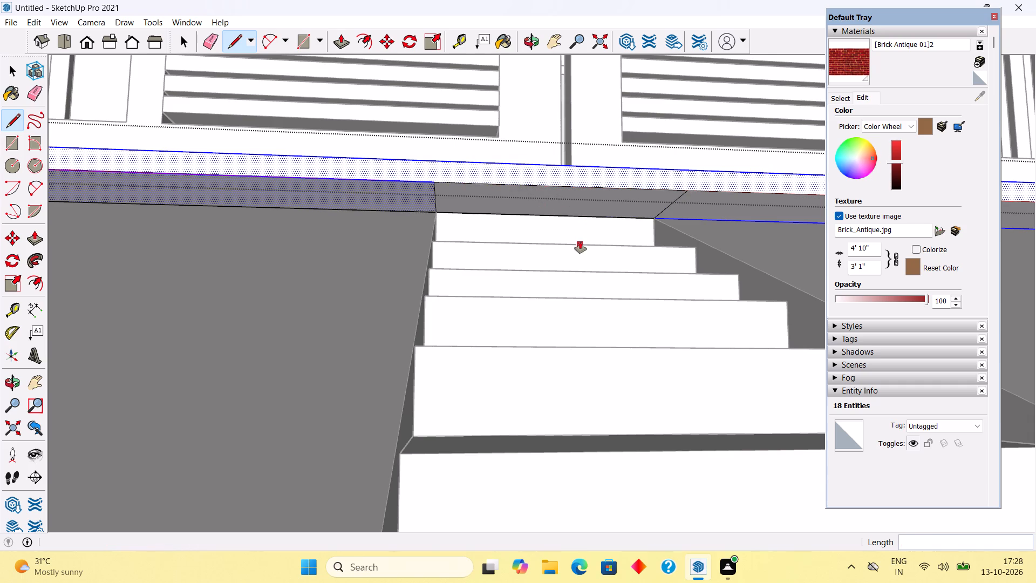
{"action": "left_click", "coordinate": [577, 205]}
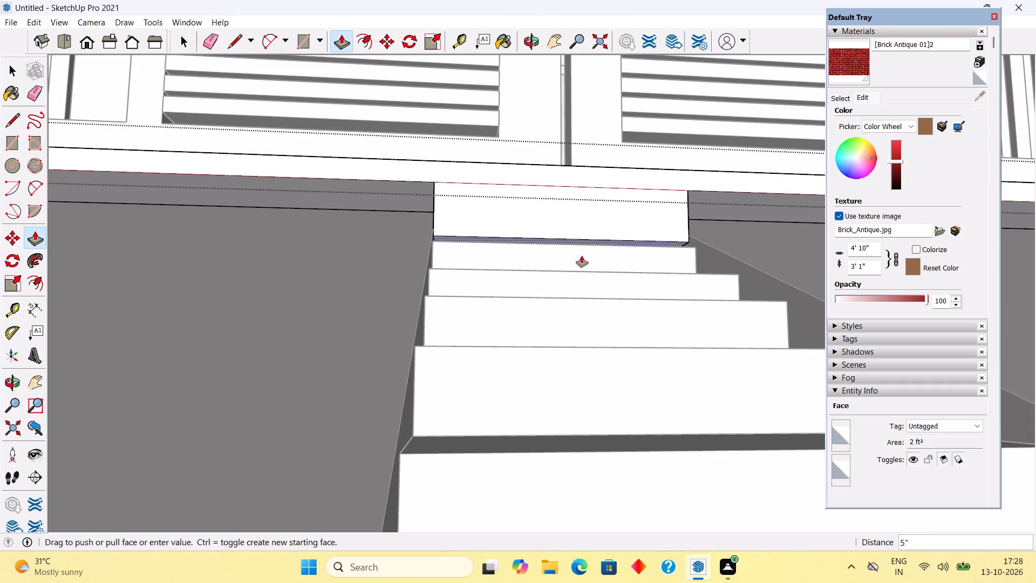
{"action": "middle_click_drag", "start_coordinate": [576, 274], "coordinate": [509, 455]}
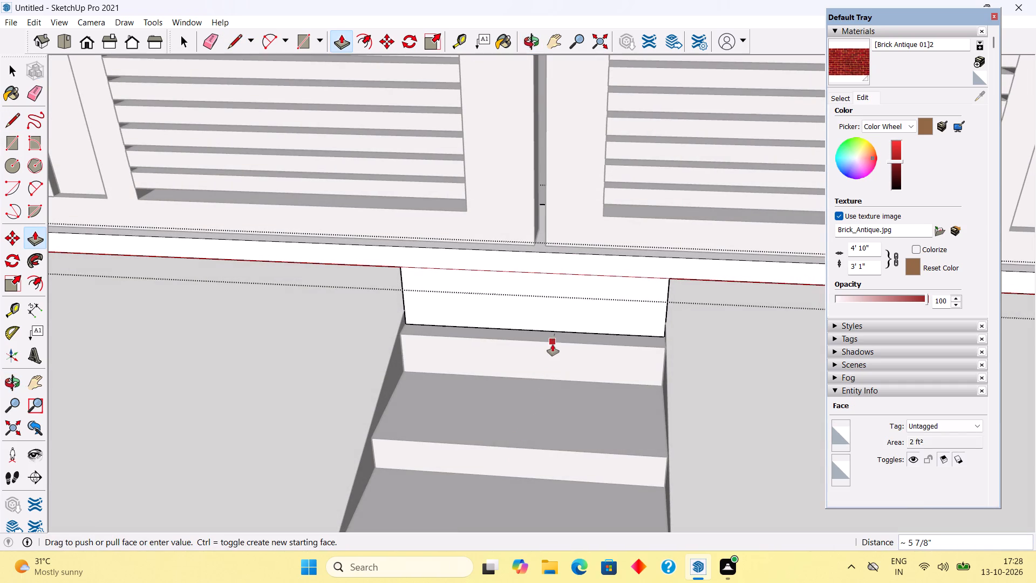
{"action": "left_click", "coordinate": [553, 344]}
Inside the steps group, pull the topmost exposed riser forward about 5 3/16" to deepen the tread above it.
{"action": "key", "text": "space"}
{"action": "triple_click", "coordinate": [550, 365]}
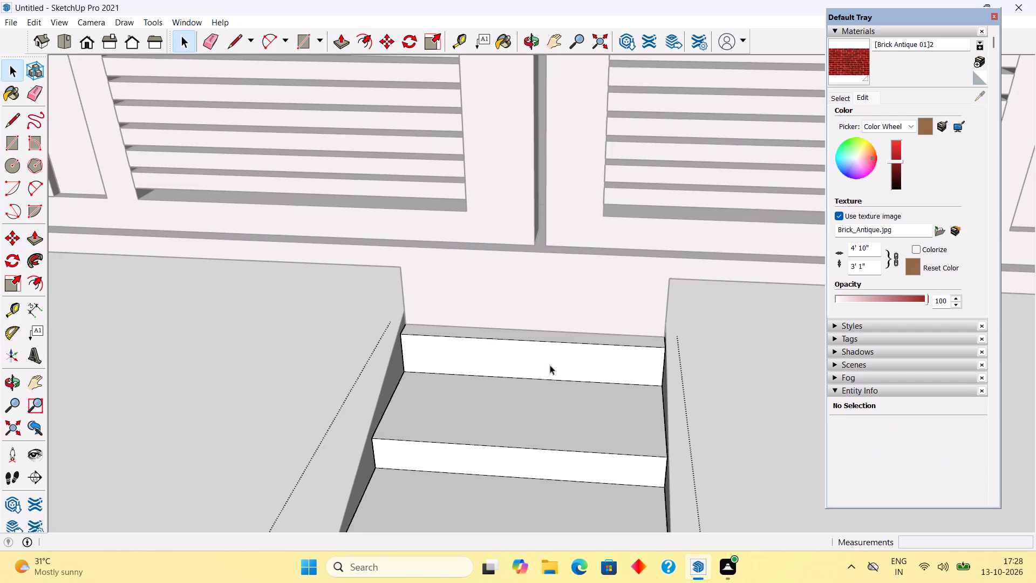
{"action": "double_click", "coordinate": [550, 365]}
{"action": "scroll", "coordinate": [550, 364], "scroll_direction": "up", "scroll_amount": 6}
{"action": "double_click", "coordinate": [553, 357]}
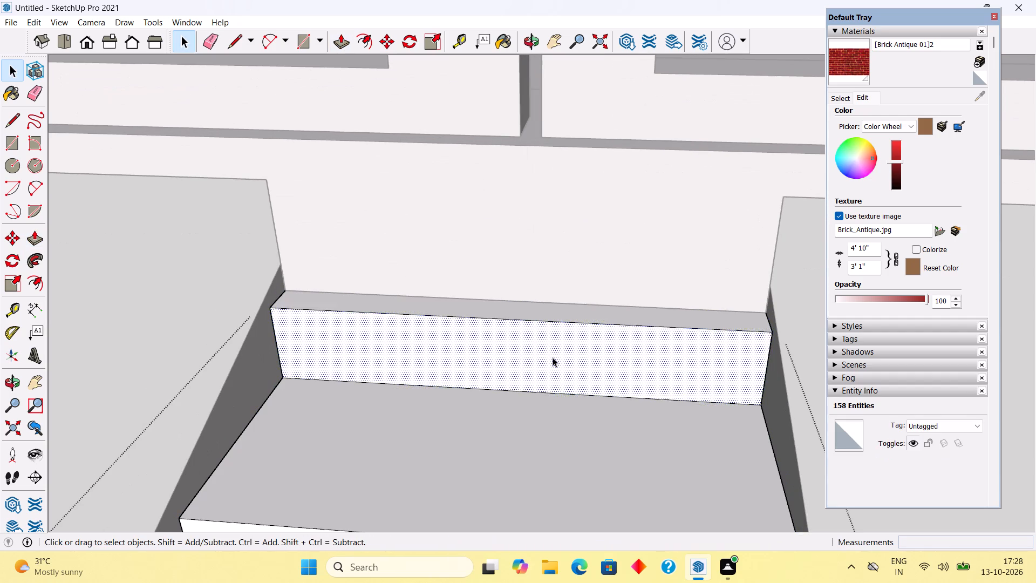
{"action": "key", "text": "p"}
{"action": "left_click", "coordinate": [553, 357]}
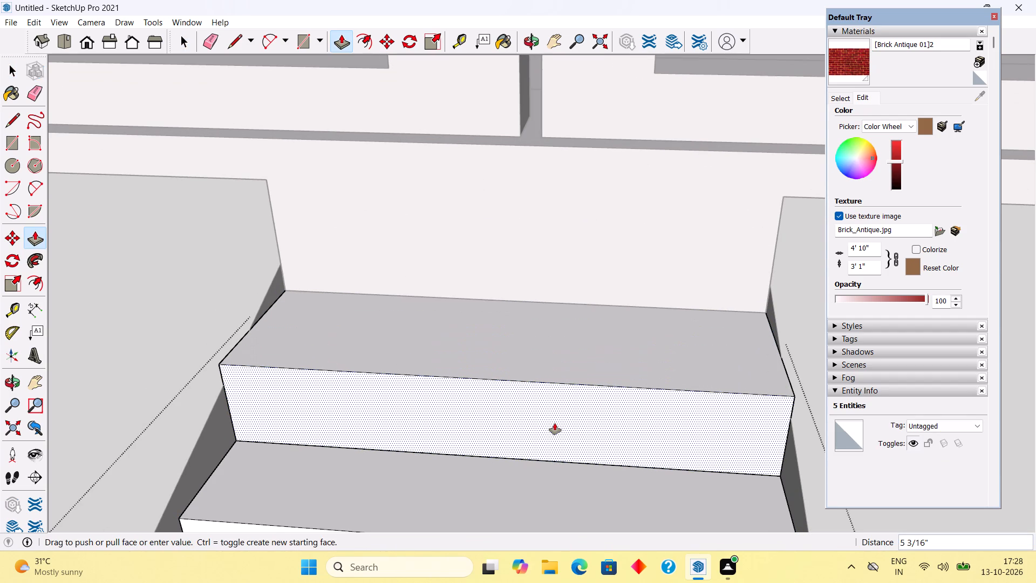
{"action": "left_click", "coordinate": [560, 424]}
{"action": "key", "text": "space"}
{"action": "scroll", "coordinate": [563, 417], "scroll_direction": "down", "scroll_amount": 8}
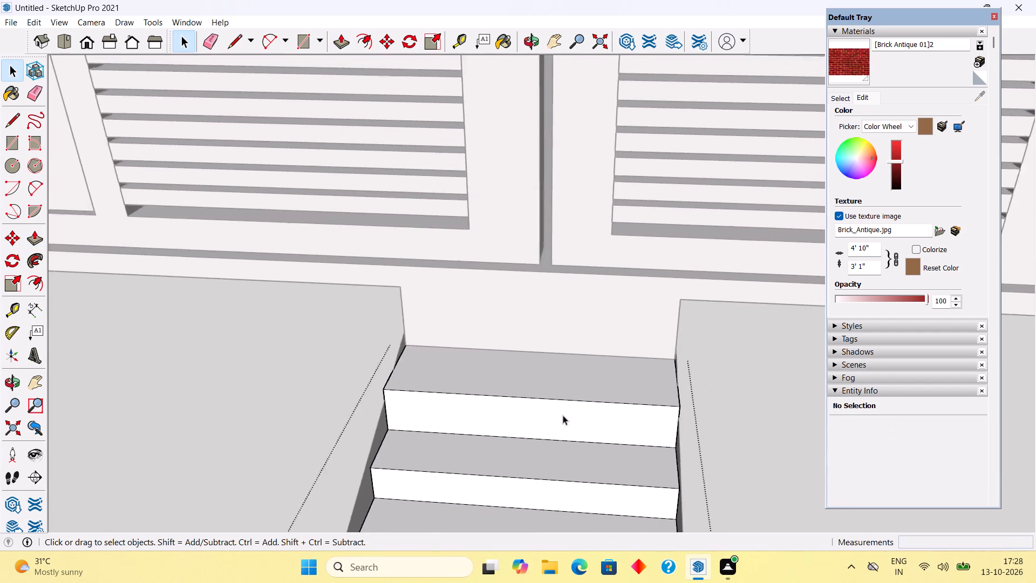
Inside the steps group, push the topmost tread down slightly to reduce the height of the riser below it.
{"action": "scroll", "coordinate": [563, 415], "scroll_direction": "down", "scroll_amount": 19}
{"action": "left_click", "coordinate": [780, 304]}
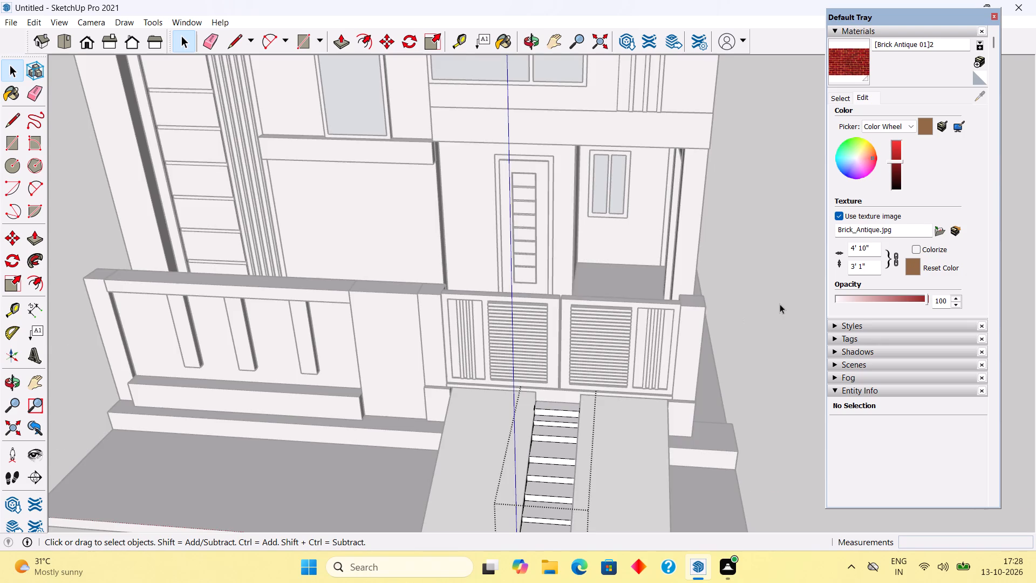
{"action": "middle_click_drag", "start_coordinate": [556, 409], "coordinate": [755, 404]}
{"action": "scroll", "coordinate": [577, 396], "scroll_direction": "up", "scroll_amount": 11}
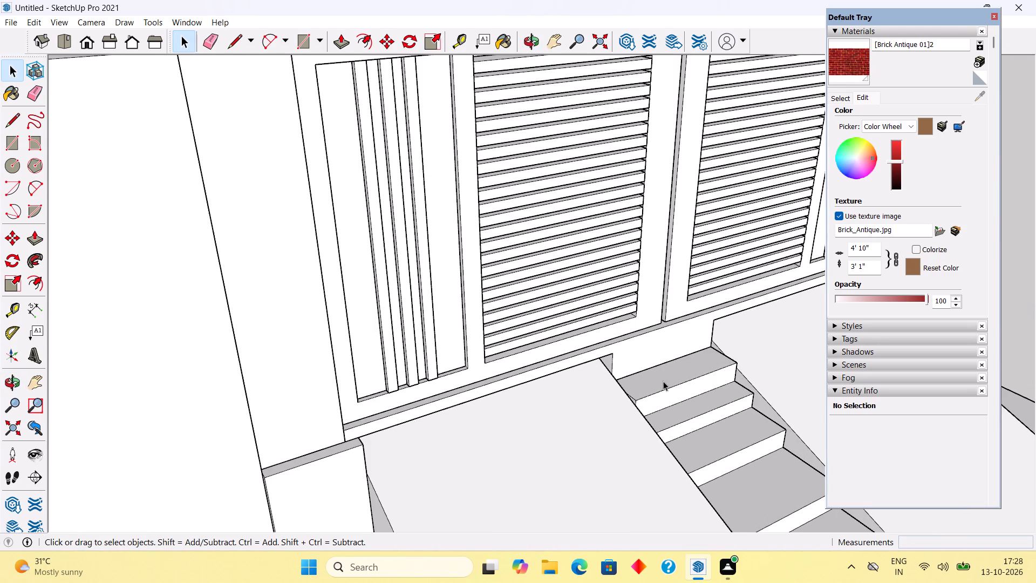
{"action": "triple_click", "coordinate": [664, 381]}
{"action": "double_click", "coordinate": [664, 381]}
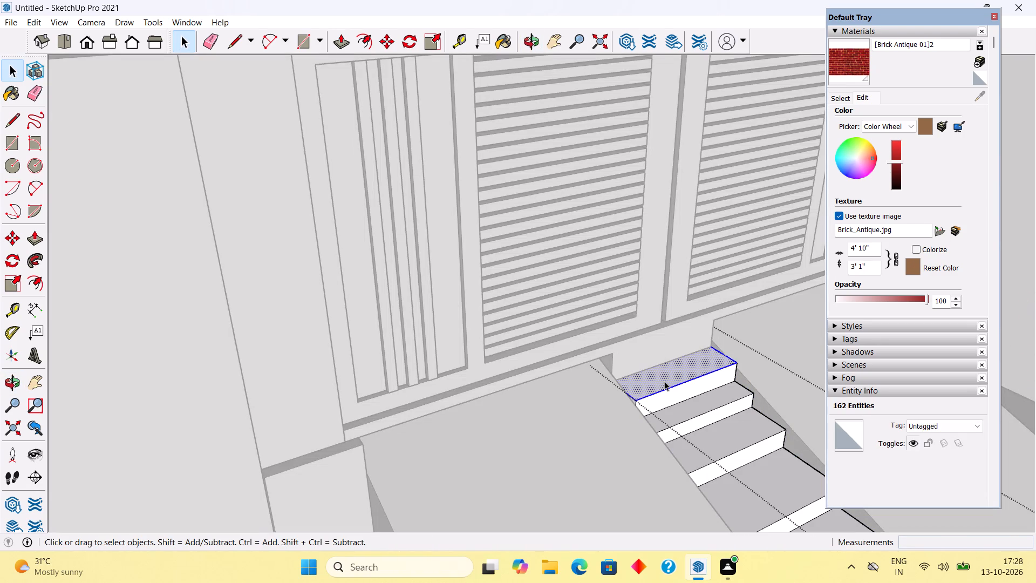
{"action": "key", "text": "p"}
{"action": "left_click", "coordinate": [664, 381]}
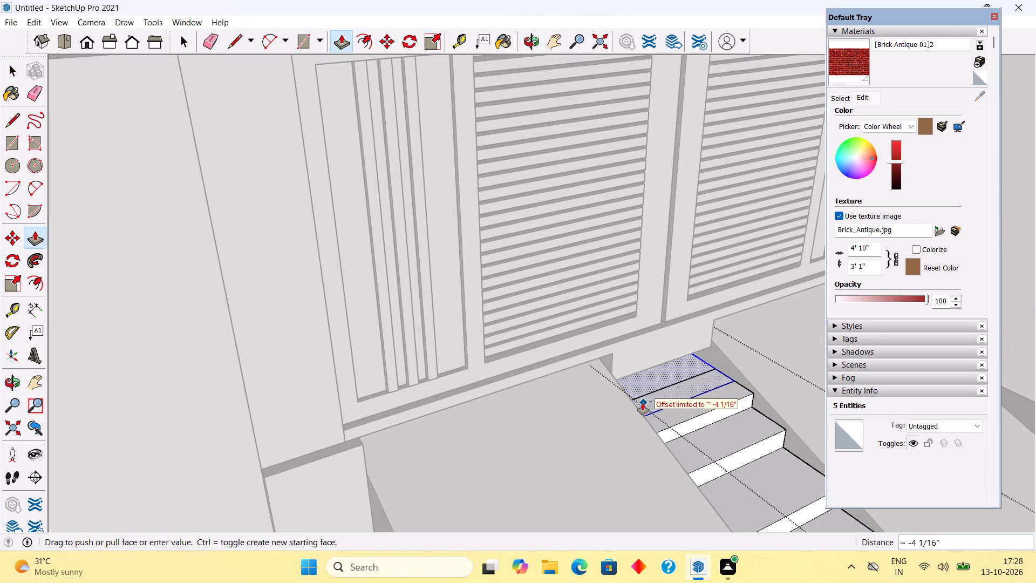
{"action": "left_click", "coordinate": [632, 402]}
{"action": "scroll", "coordinate": [632, 402], "scroll_direction": "down", "scroll_amount": 5}
{"action": "key", "text": "space"}
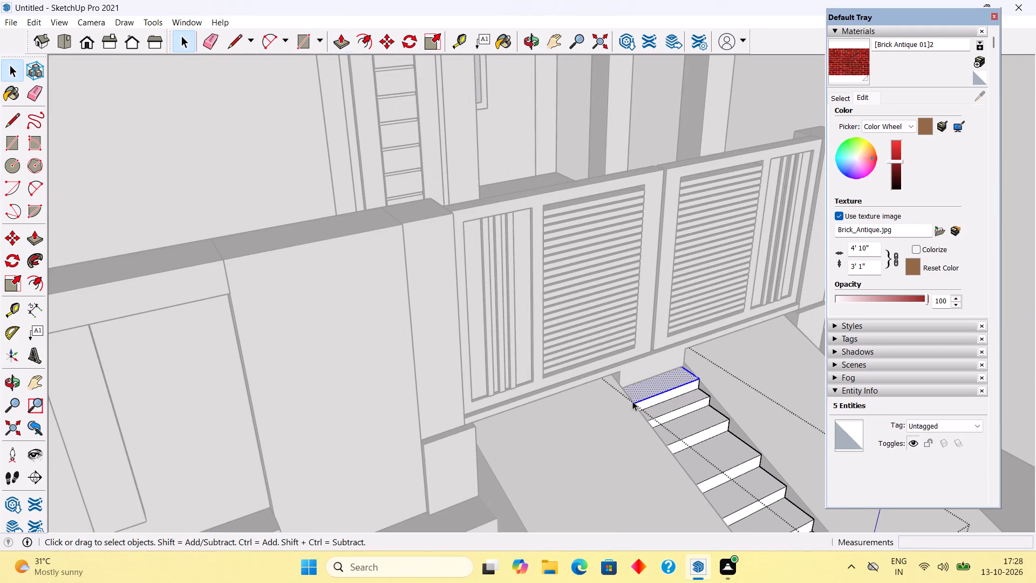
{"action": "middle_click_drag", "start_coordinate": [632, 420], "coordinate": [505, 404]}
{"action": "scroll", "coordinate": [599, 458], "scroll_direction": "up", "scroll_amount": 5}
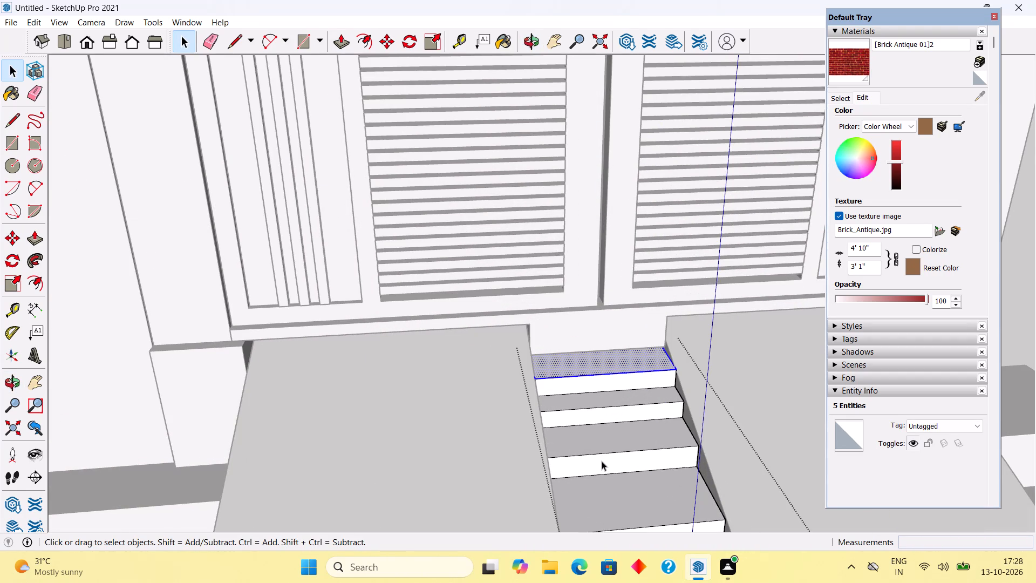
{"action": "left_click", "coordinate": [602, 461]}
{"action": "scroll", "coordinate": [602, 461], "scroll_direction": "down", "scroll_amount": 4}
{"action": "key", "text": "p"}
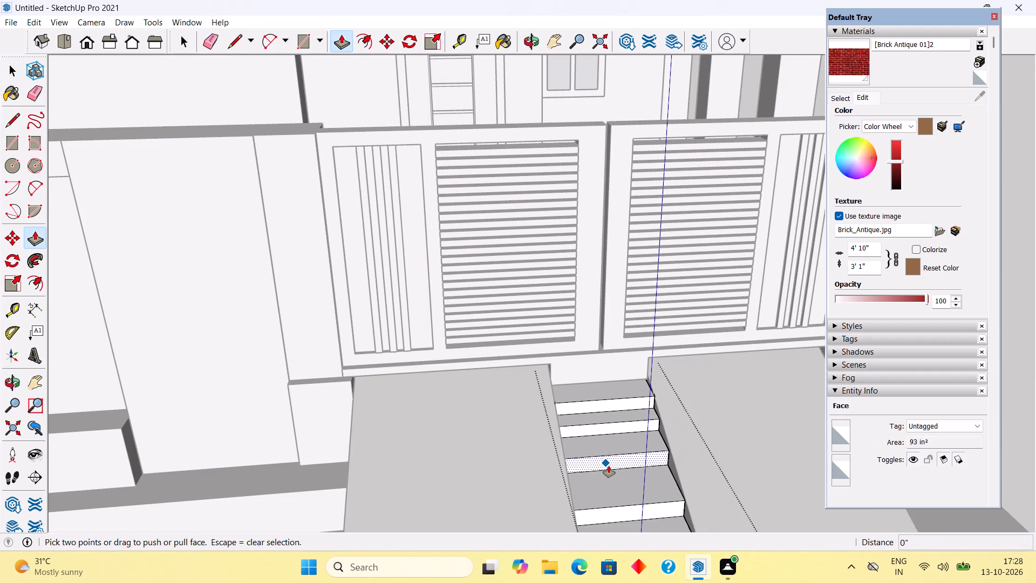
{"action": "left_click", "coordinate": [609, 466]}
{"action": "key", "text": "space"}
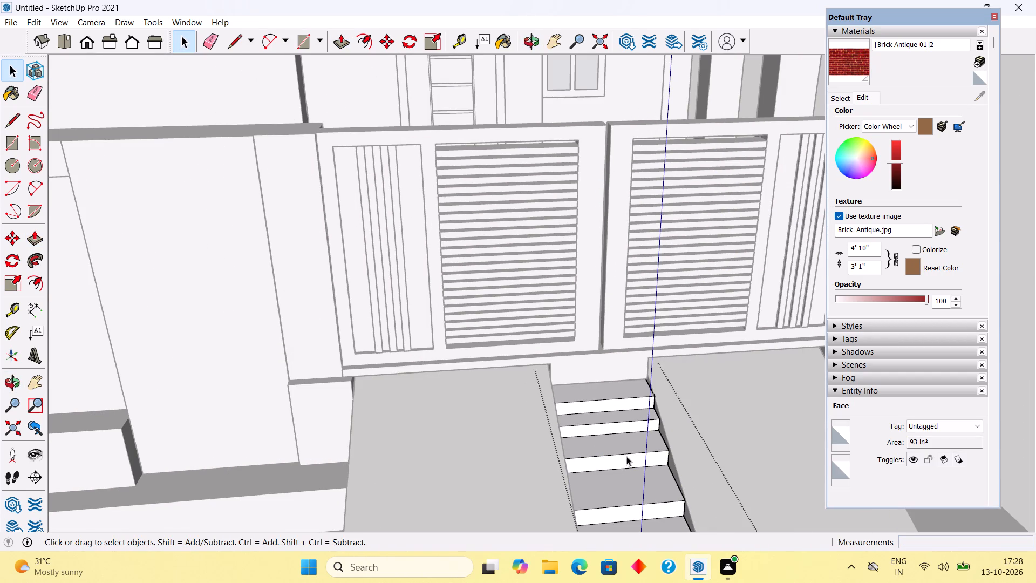
Draw a 2' edge along the foot of the third riser from the top and pull that riser forward about 4 1/8".
{"action": "middle_click_drag", "start_coordinate": [583, 464], "coordinate": [510, 472]}
{"action": "scroll", "coordinate": [513, 472], "scroll_direction": "up", "scroll_amount": 5}
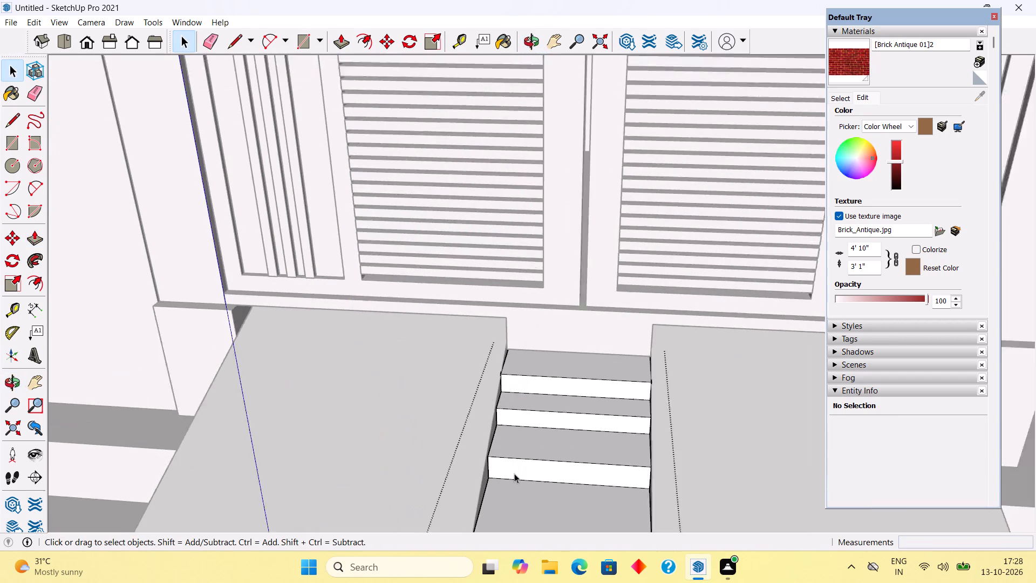
{"action": "middle_click_drag", "start_coordinate": [558, 501], "coordinate": [603, 506]}
{"action": "key", "text": "l"}
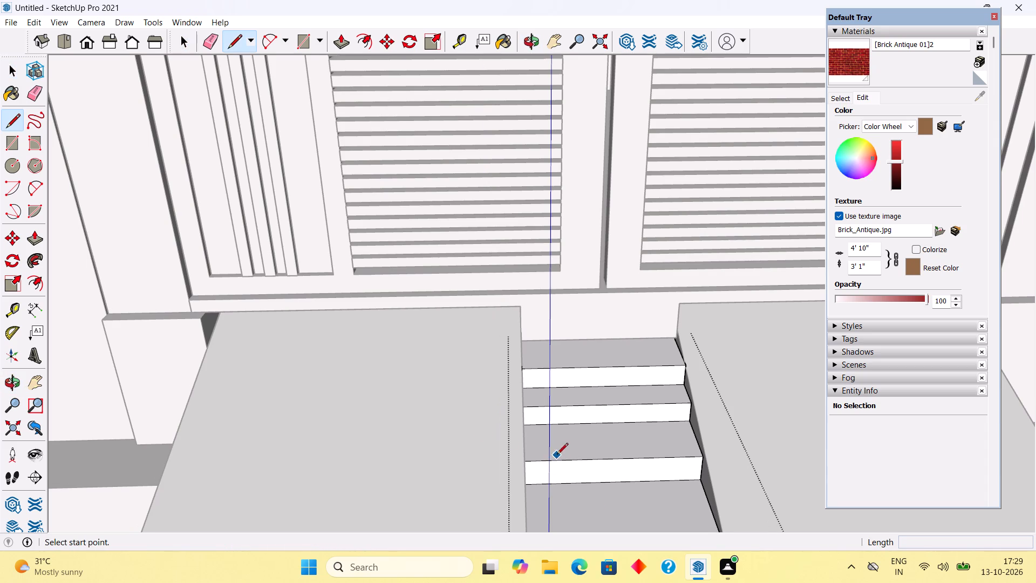
{"action": "middle_click_drag", "start_coordinate": [493, 437], "coordinate": [435, 417]}
{"action": "left_click", "coordinate": [476, 468]}
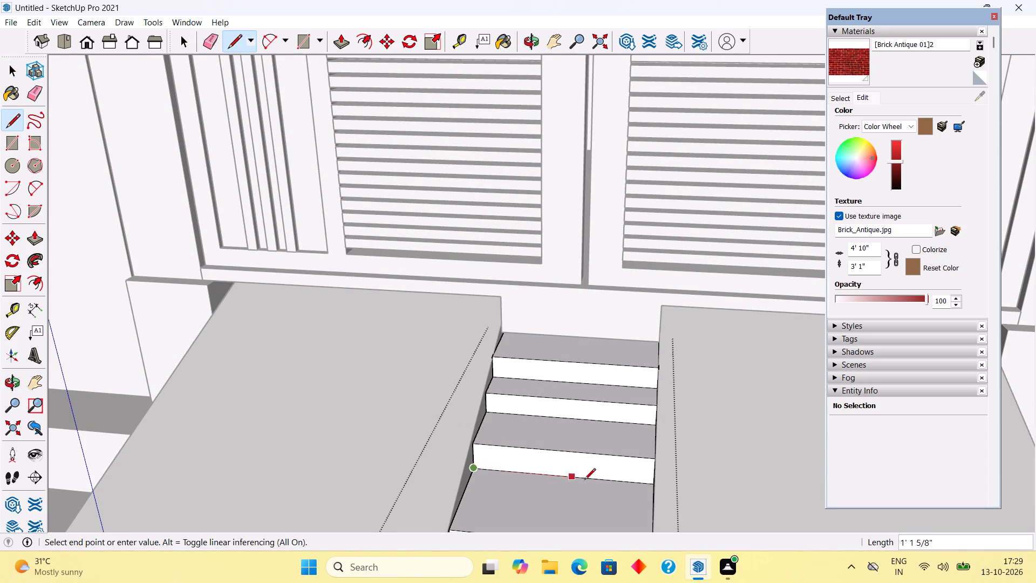
{"action": "scroll", "coordinate": [653, 488], "scroll_direction": "up", "scroll_amount": 12}
{"action": "left_click", "coordinate": [654, 478]}
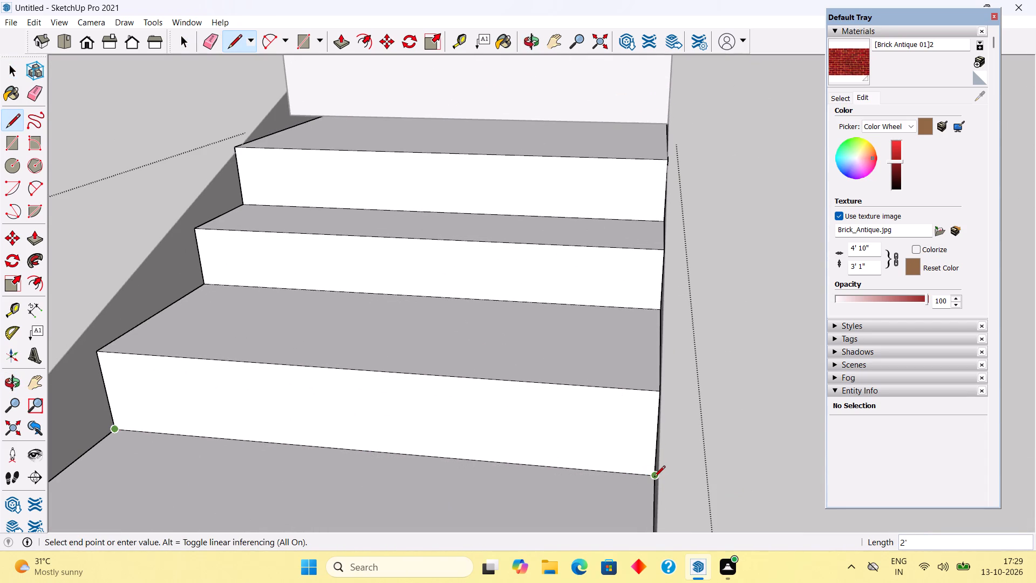
{"action": "key", "text": "p"}
{"action": "left_click", "coordinate": [636, 445]}
{"action": "scroll", "coordinate": [623, 478], "scroll_direction": "down", "scroll_amount": 10}
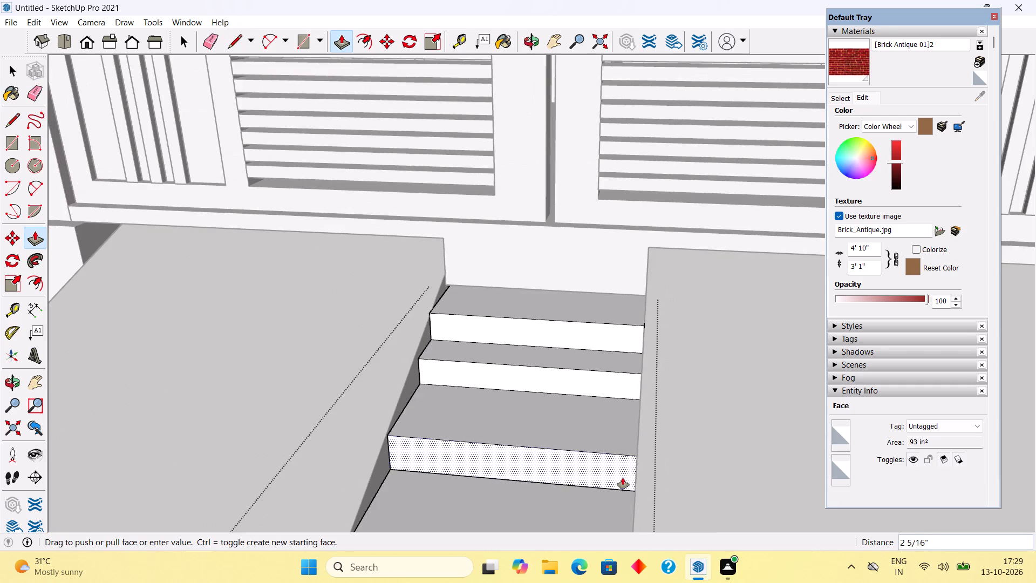
{"action": "scroll", "coordinate": [611, 480], "scroll_direction": "down", "scroll_amount": 6}
{"action": "left_click", "coordinate": [617, 484]}
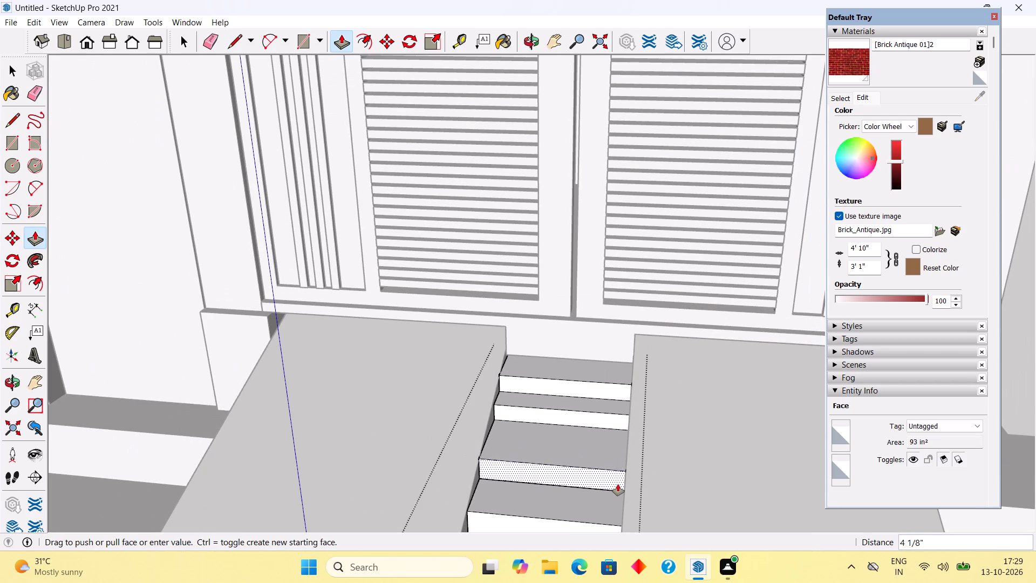
{"action": "key", "text": "space"}
Draw a 2' edge along the foot of the second riser from the top and pull that riser forward about 4 7/8".
{"action": "middle_click_drag", "start_coordinate": [574, 436], "coordinate": [606, 451]}
{"action": "scroll", "coordinate": [609, 451], "scroll_direction": "up", "scroll_amount": 5}
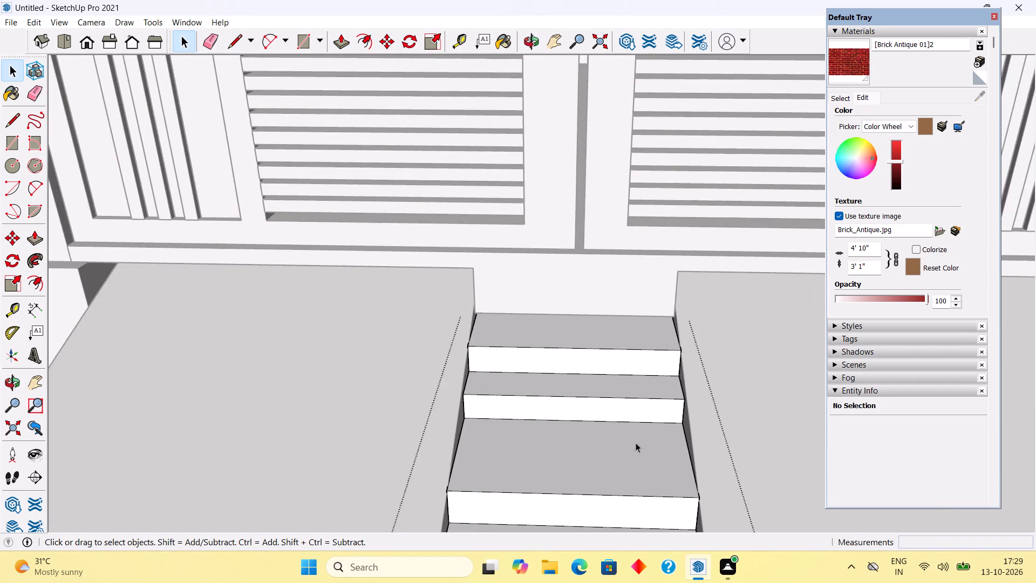
{"action": "scroll", "coordinate": [648, 443], "scroll_direction": "up", "scroll_amount": 5}
{"action": "key", "text": "l"}
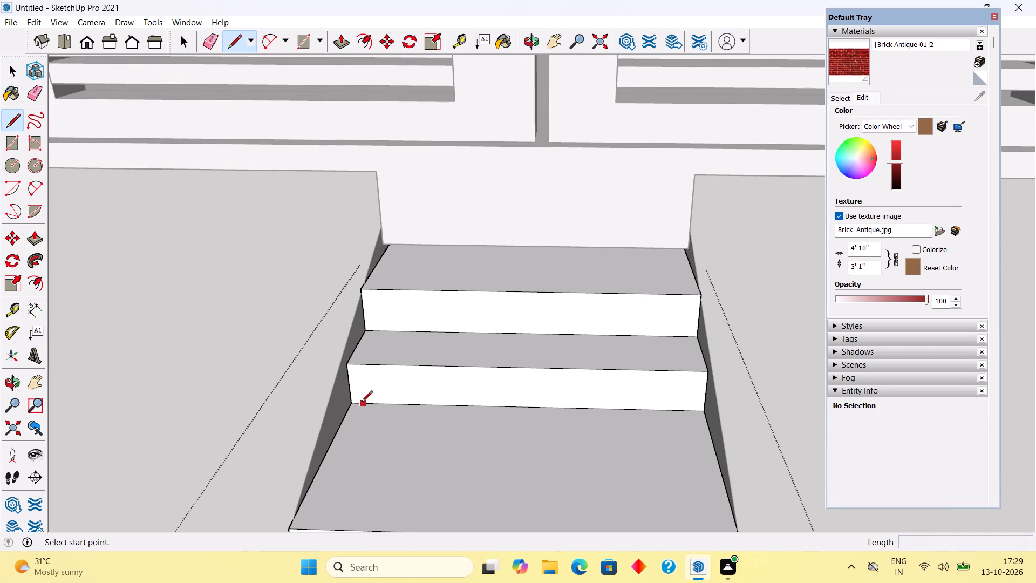
{"action": "left_click", "coordinate": [349, 405]}
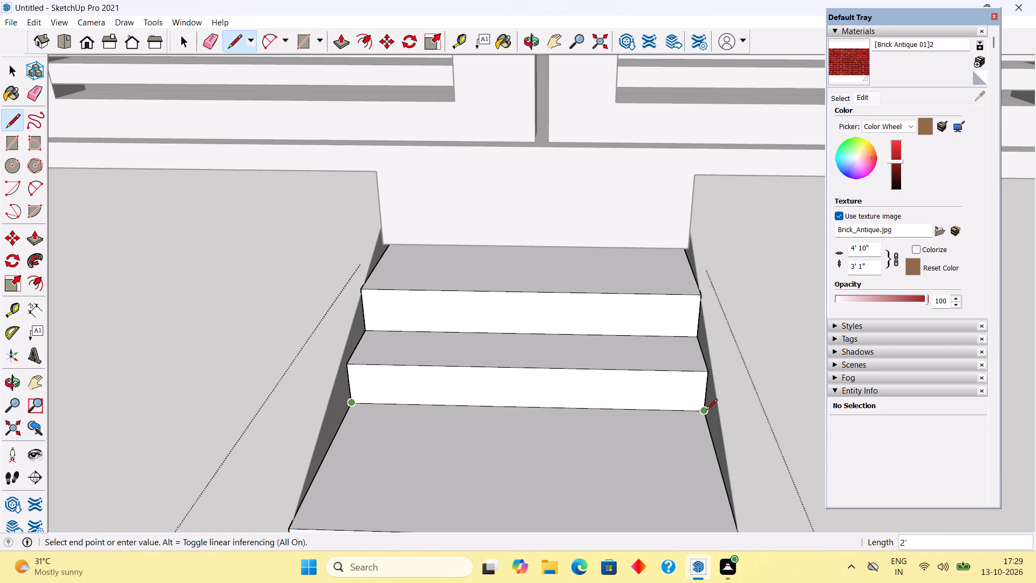
{"action": "left_click", "coordinate": [705, 410]}
{"action": "key", "text": "p"}
{"action": "left_click", "coordinate": [652, 383]}
{"action": "scroll", "coordinate": [645, 450], "scroll_direction": "down", "scroll_amount": 2}
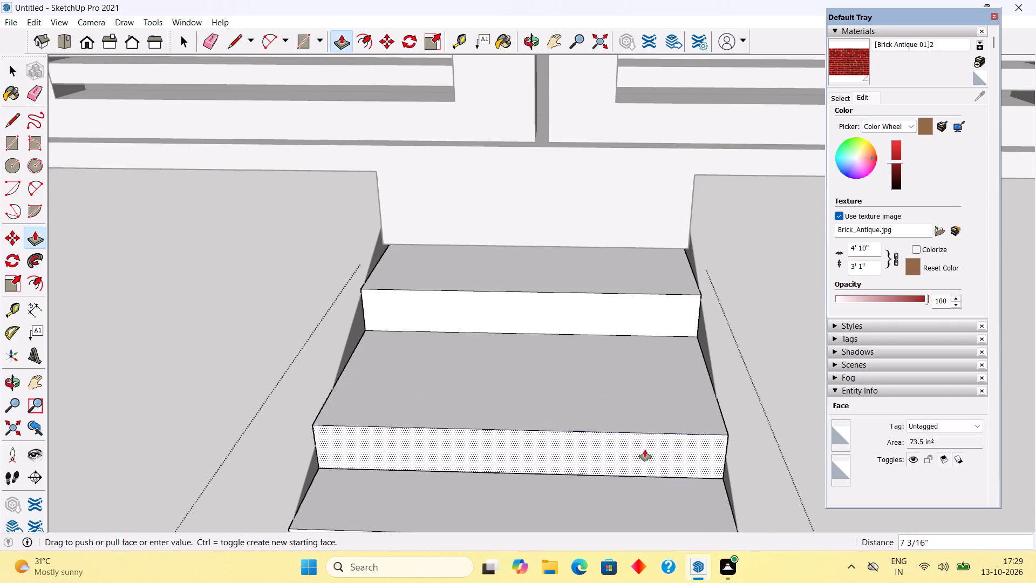
{"action": "scroll", "coordinate": [645, 450], "scroll_direction": "down", "scroll_amount": 2}
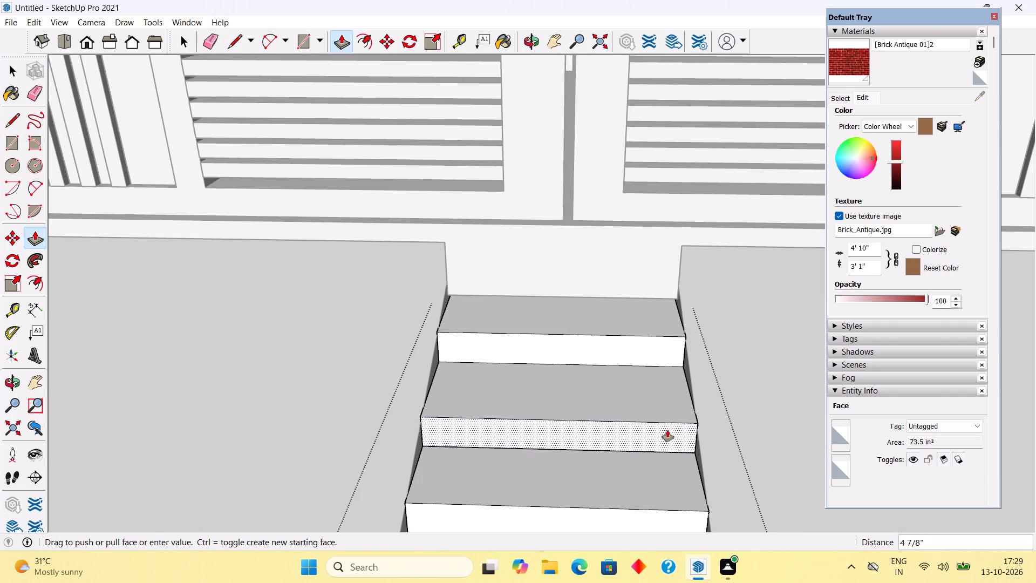
{"action": "left_click", "coordinate": [668, 430]}
{"action": "key", "text": "space"}
{"action": "scroll", "coordinate": [669, 432], "scroll_direction": "down", "scroll_amount": 20}
{"action": "scroll", "coordinate": [669, 432], "scroll_direction": "down", "scroll_amount": 4}
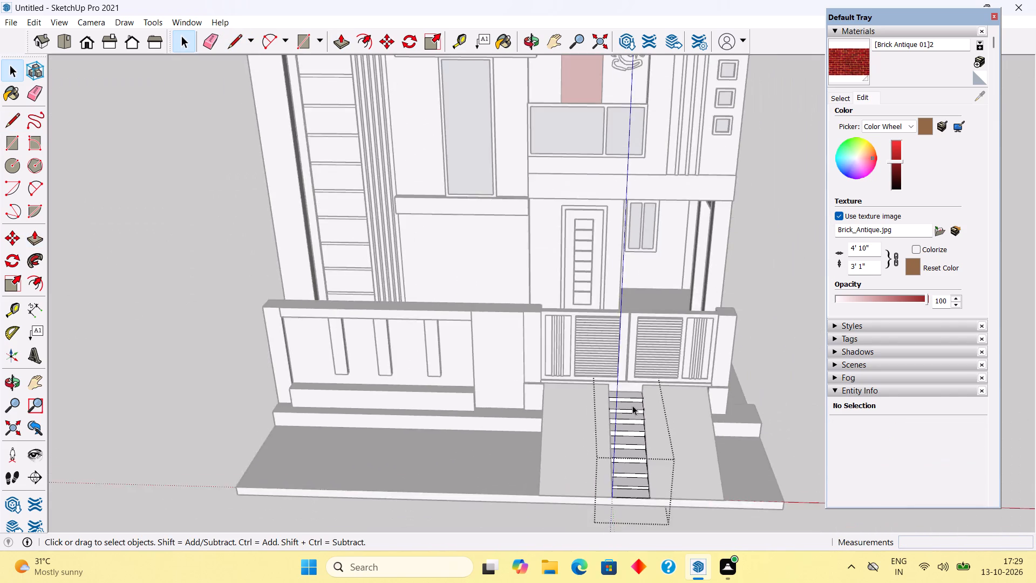
{"action": "scroll", "coordinate": [632, 405], "scroll_direction": "down", "scroll_amount": 4}
{"action": "left_click", "coordinate": [784, 351]}
Draw the missing edges where the boundary wall plinth meets the ramp, up its end corner and along its top to the gate pillar's foot.
{"action": "middle_click_drag", "start_coordinate": [675, 410], "coordinate": [612, 358]}
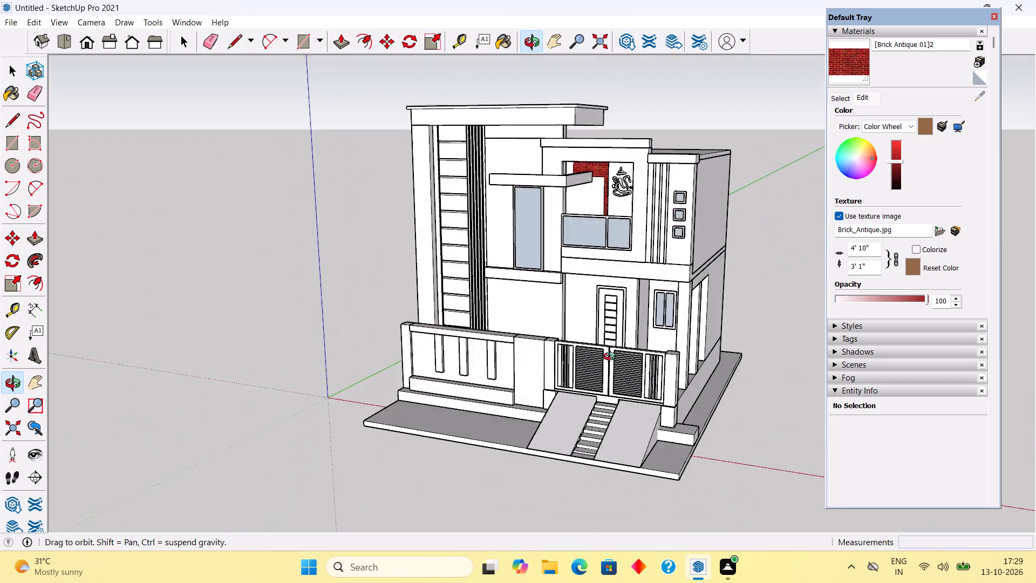
{"action": "middle_click_drag", "start_coordinate": [612, 358], "coordinate": [670, 316]}
{"action": "scroll", "coordinate": [670, 316], "scroll_direction": "up", "scroll_amount": 1}
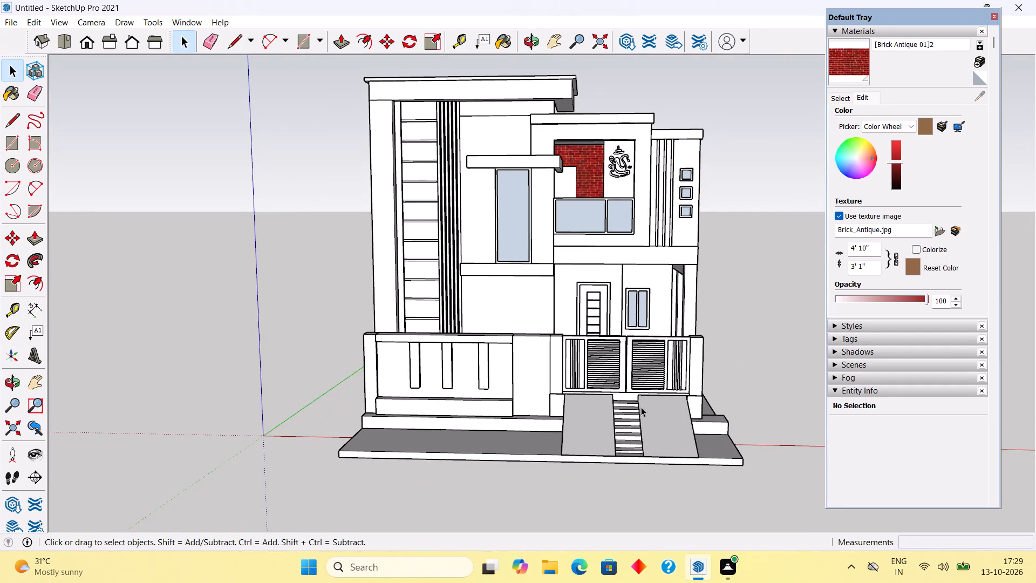
{"action": "middle_click_drag", "start_coordinate": [641, 409], "coordinate": [691, 421]}
{"action": "scroll", "coordinate": [690, 420], "scroll_direction": "up", "scroll_amount": 3}
{"action": "middle_click_drag", "start_coordinate": [550, 448], "coordinate": [700, 425]}
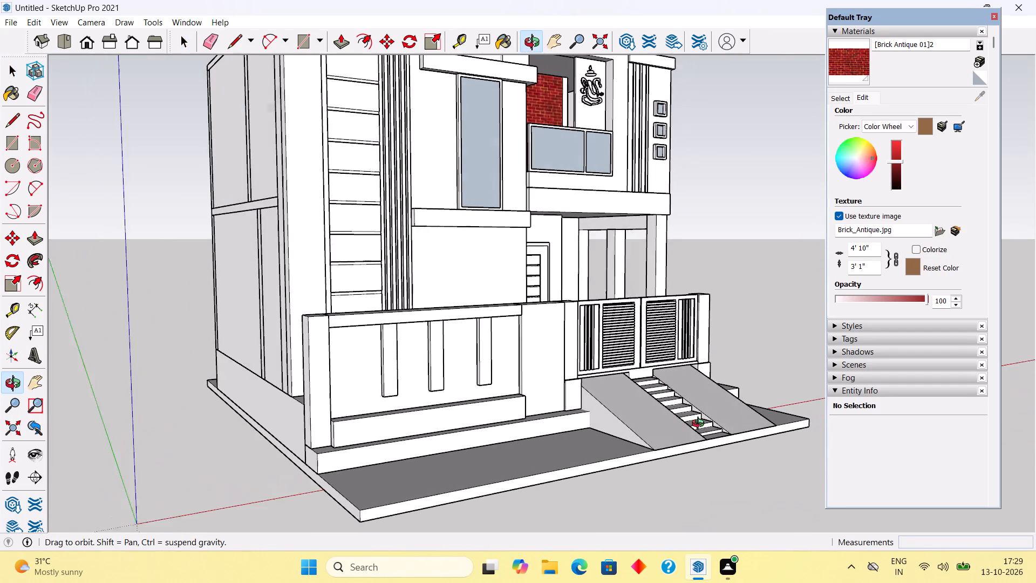
{"action": "middle_click_drag", "start_coordinate": [700, 425], "coordinate": [701, 425]}
{"action": "scroll", "coordinate": [550, 424], "scroll_direction": "up", "scroll_amount": 3}
{"action": "scroll", "coordinate": [636, 404], "scroll_direction": "up", "scroll_amount": 1}
{"action": "key", "text": "l"}
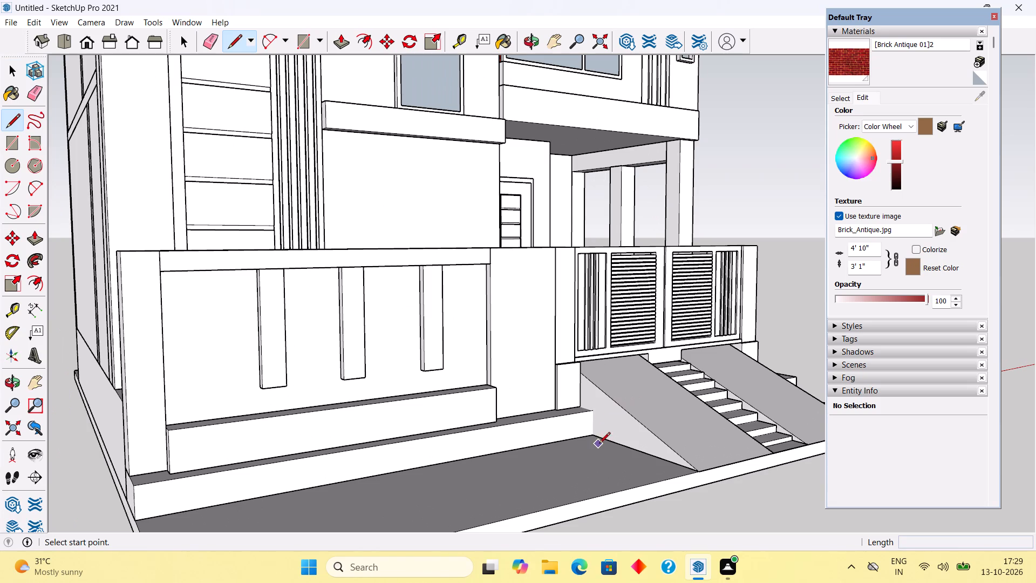
{"action": "left_click", "coordinate": [596, 436]}
{"action": "left_click", "coordinate": [596, 411]}
{"action": "scroll", "coordinate": [588, 403], "scroll_direction": "up", "scroll_amount": 2}
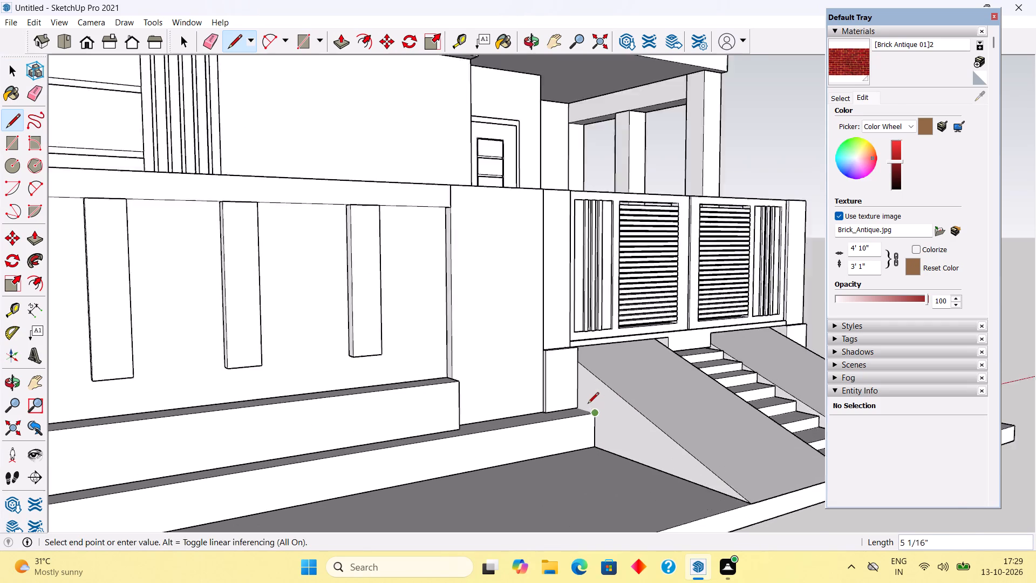
{"action": "scroll", "coordinate": [588, 404], "scroll_direction": "up", "scroll_amount": 10}
{"action": "left_click", "coordinate": [566, 404]}
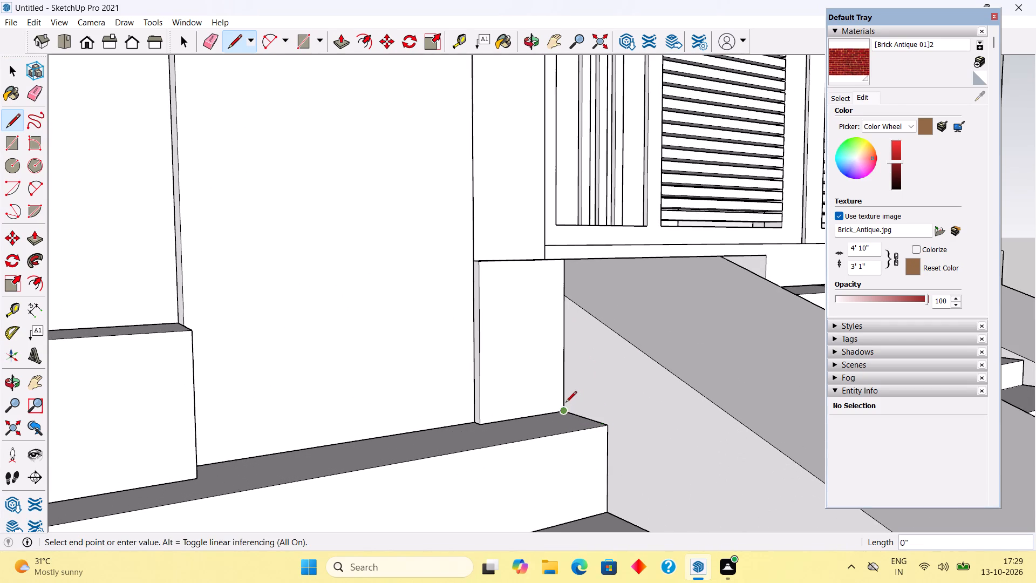
{"action": "scroll", "coordinate": [555, 400], "scroll_direction": "down", "scroll_amount": 12}
{"action": "key", "text": "space"}
Draw the missing edges where the opposite gate pillar's base block meets the ramp, up its corner and along its top to the pillar.
{"action": "middle_click_drag", "start_coordinate": [626, 362], "coordinate": [144, 358]}
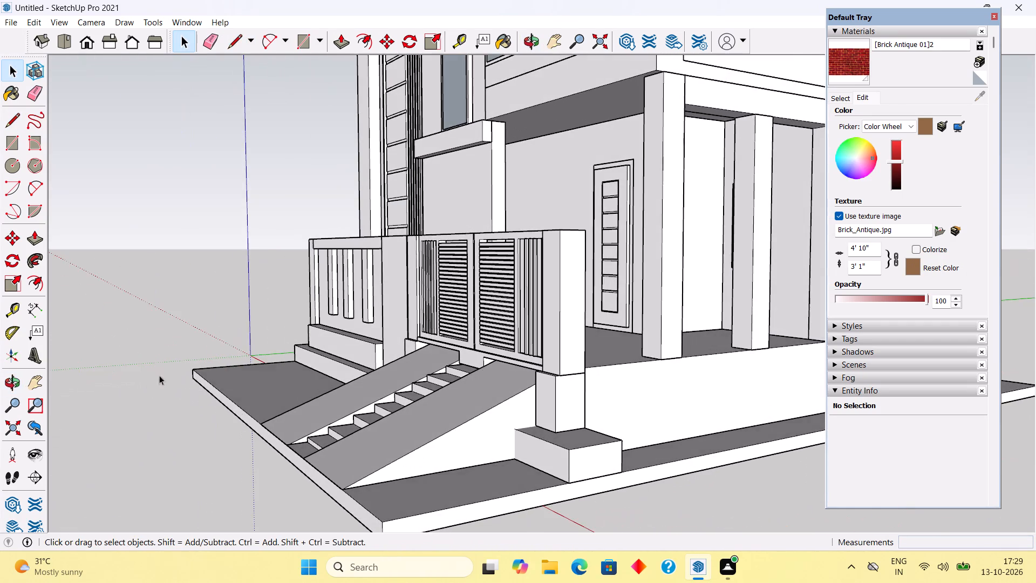
{"action": "scroll", "coordinate": [509, 513], "scroll_direction": "up", "scroll_amount": 5}
{"action": "key", "text": "l"}
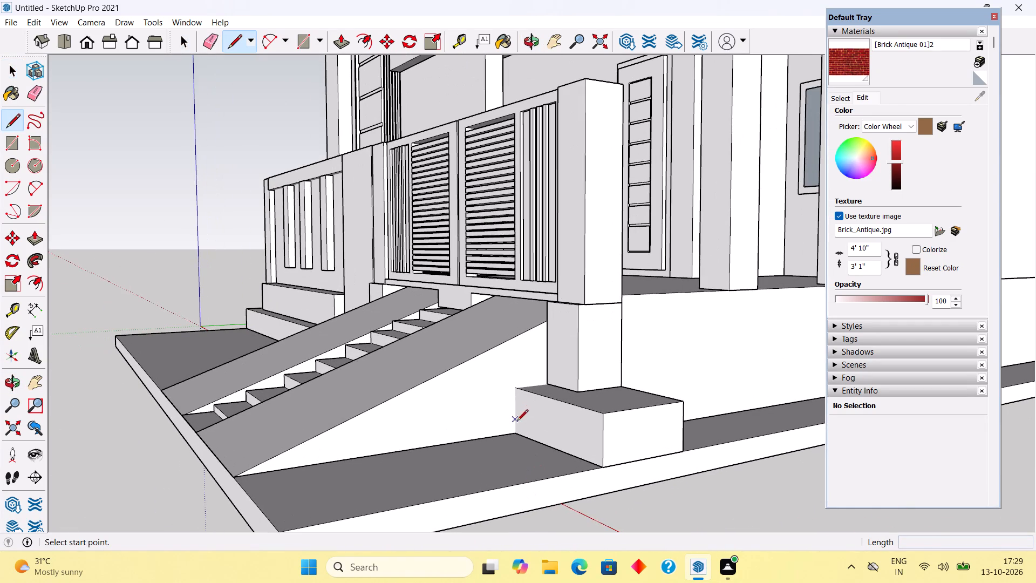
{"action": "left_click", "coordinate": [514, 435]}
{"action": "left_click", "coordinate": [517, 387]}
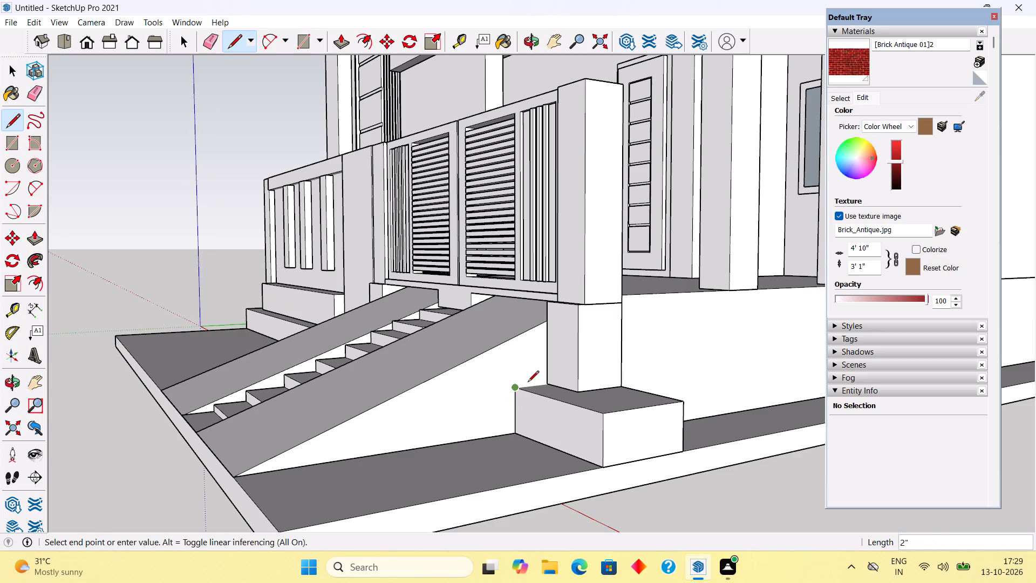
{"action": "left_click", "coordinate": [545, 384]}
{"action": "key", "text": "space"}
Examine the whole house front with its boundary wall, gate, ramp and steps from several angles.
{"action": "scroll", "coordinate": [546, 385], "scroll_direction": "down", "scroll_amount": 10}
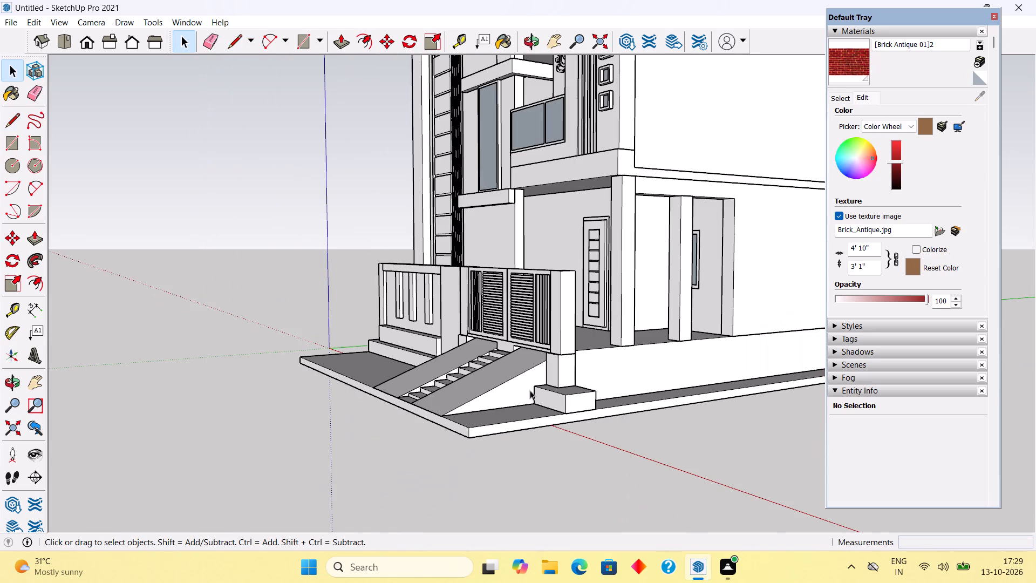
{"action": "scroll", "coordinate": [518, 423], "scroll_direction": "down", "scroll_amount": 1}
{"action": "middle_click_drag", "start_coordinate": [407, 399], "coordinate": [680, 423]}
{"action": "scroll", "coordinate": [680, 423], "scroll_direction": "down", "scroll_amount": 4}
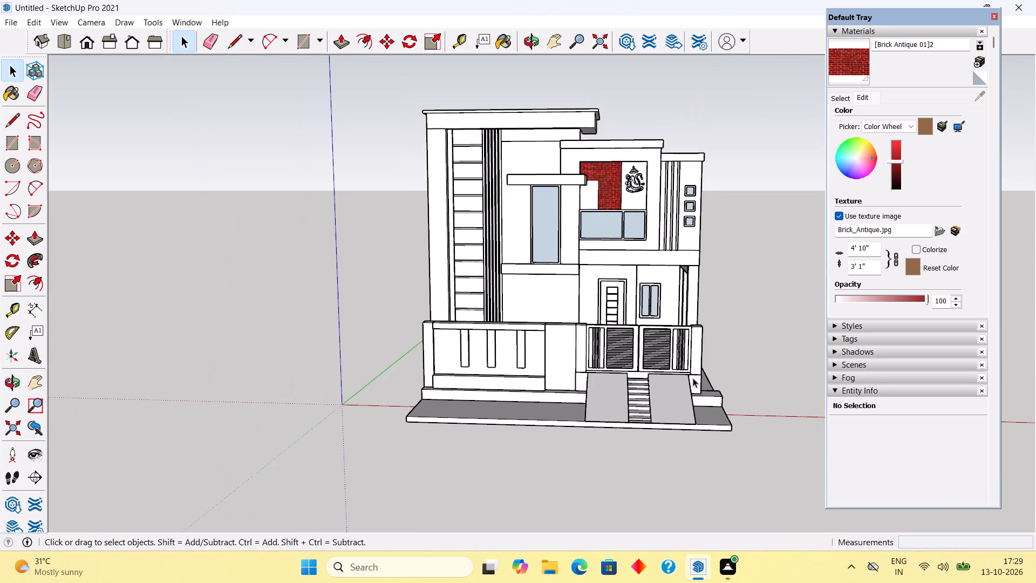
{"action": "middle_click_drag", "start_coordinate": [687, 396], "coordinate": [750, 383]}
{"action": "left_click", "coordinate": [764, 354]}
{"action": "middle_click_drag", "start_coordinate": [680, 413], "coordinate": [670, 449]}
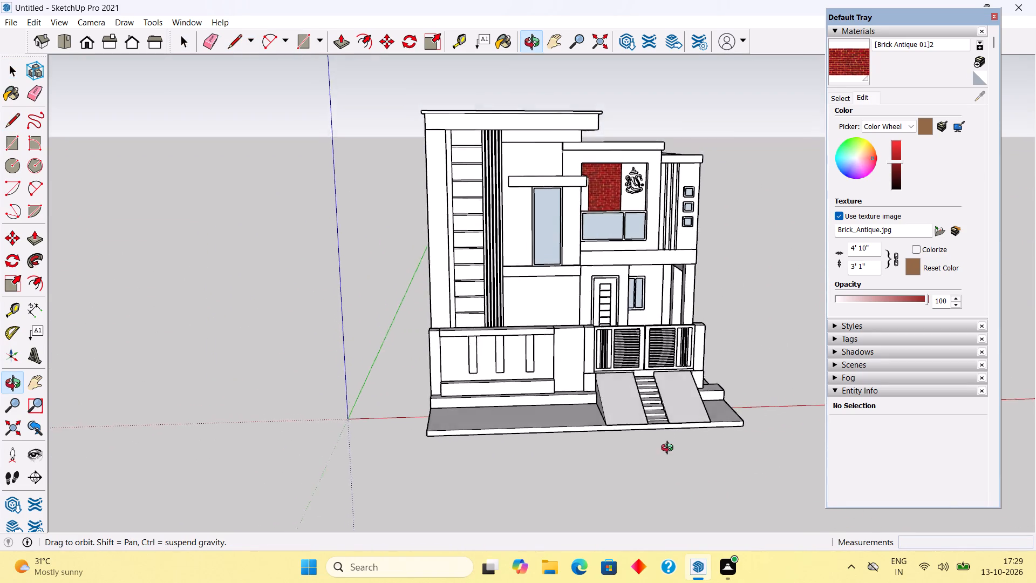
{"action": "middle_click_drag", "start_coordinate": [670, 449], "coordinate": [647, 416]}
{"action": "scroll", "coordinate": [650, 415], "scroll_direction": "up", "scroll_amount": 1}
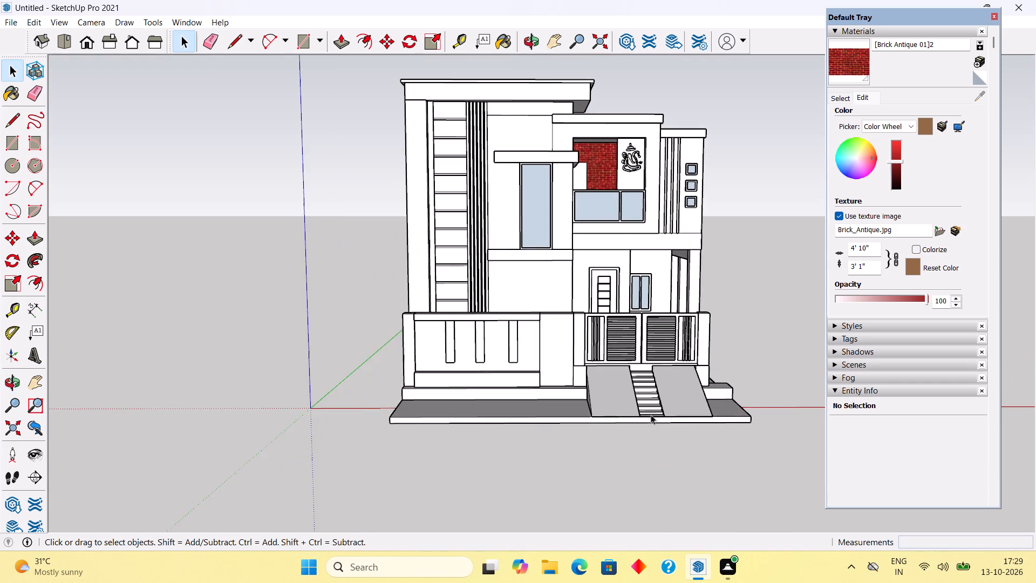
{"action": "scroll", "coordinate": [652, 412], "scroll_direction": "up", "scroll_amount": 1}
{"action": "scroll", "coordinate": [653, 410], "scroll_direction": "down", "scroll_amount": 2}
{"action": "scroll", "coordinate": [756, 296], "scroll_direction": "up", "scroll_amount": 1}
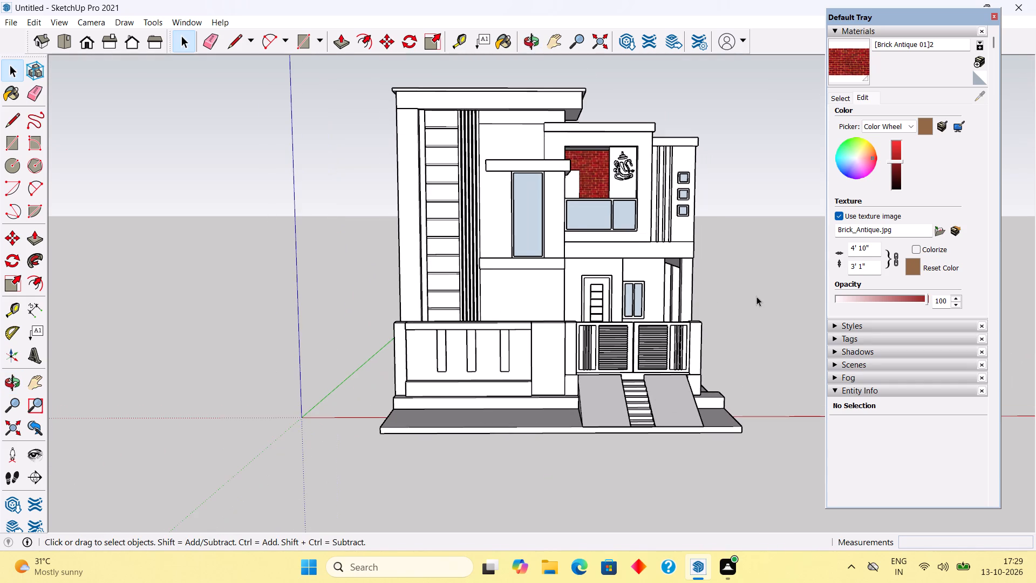
{"action": "scroll", "coordinate": [756, 296], "scroll_direction": "up", "scroll_amount": 2}
{"action": "scroll", "coordinate": [756, 297], "scroll_direction": "down", "scroll_amount": 2}
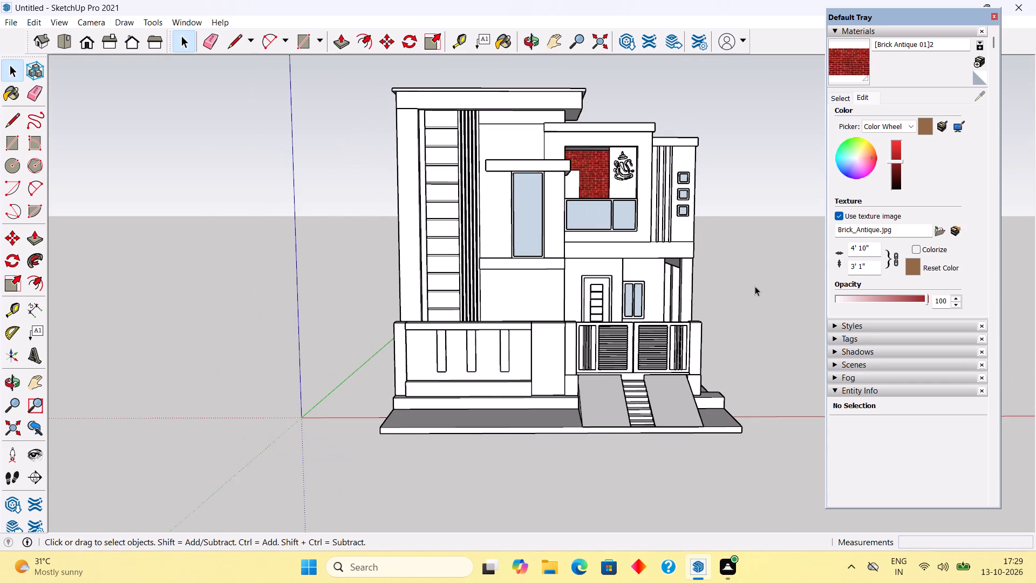
Examine the house from the front and side, and the ramp tracks and central steps up close.
{"action": "middle_click_drag", "start_coordinate": [749, 246], "coordinate": [747, 234]}
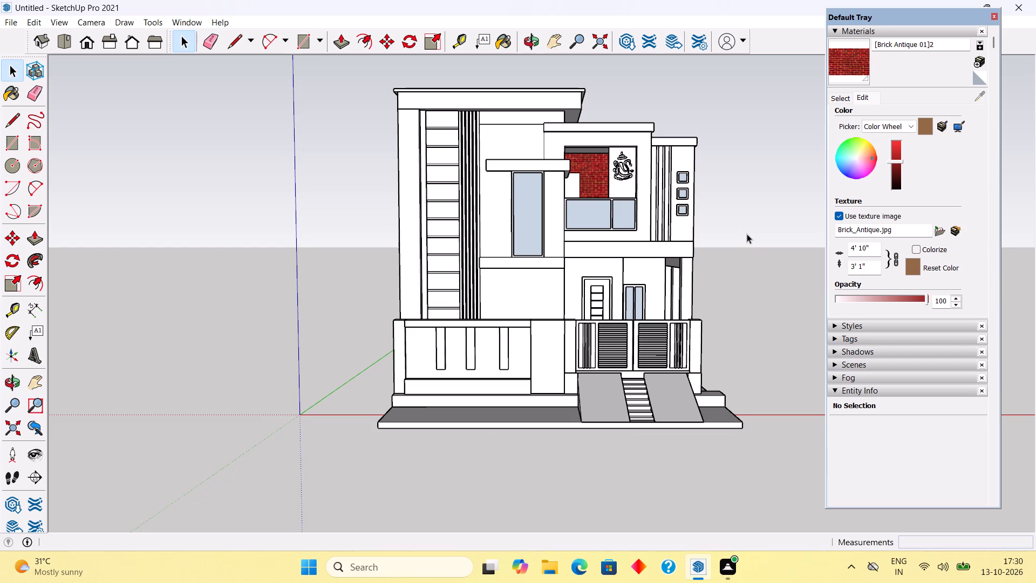
{"action": "middle_click_drag", "start_coordinate": [589, 418], "coordinate": [589, 422]}
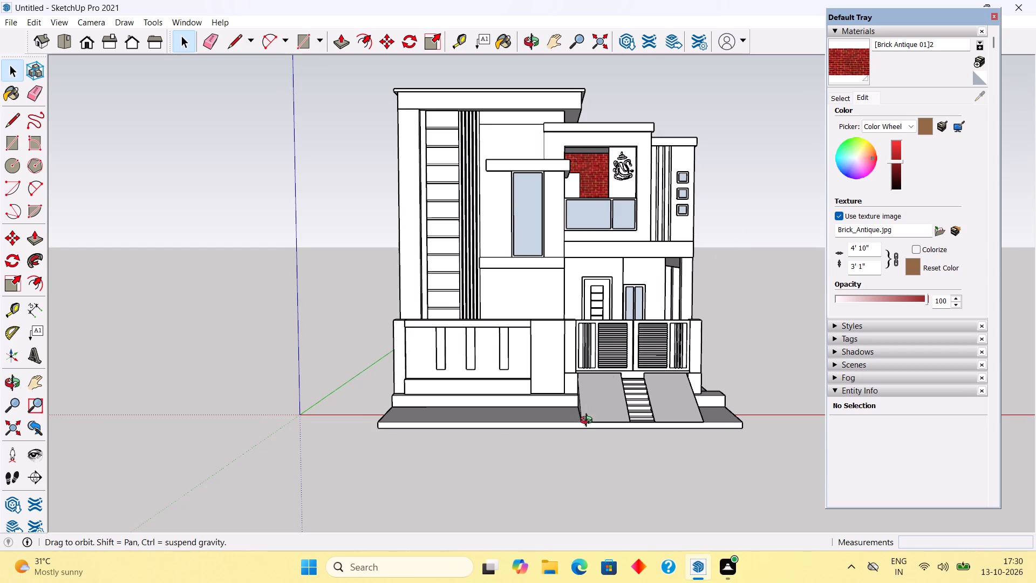
{"action": "middle_click_drag", "start_coordinate": [589, 422], "coordinate": [575, 530]}
{"action": "scroll", "coordinate": [575, 530], "scroll_direction": "down", "scroll_amount": 1}
{"action": "middle_click_drag", "start_coordinate": [568, 501], "coordinate": [565, 493]}
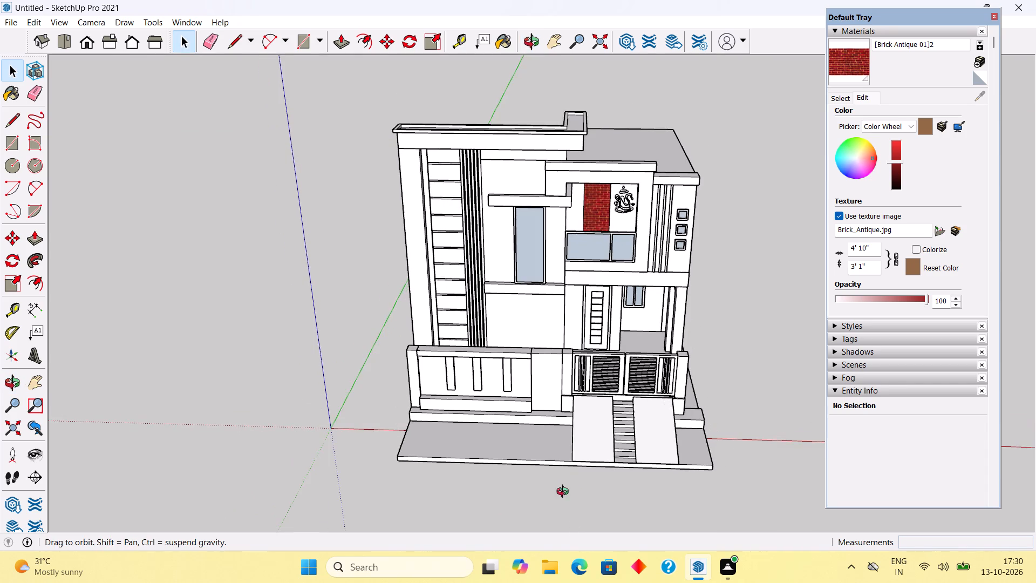
{"action": "middle_click_drag", "start_coordinate": [565, 493], "coordinate": [204, 373]}
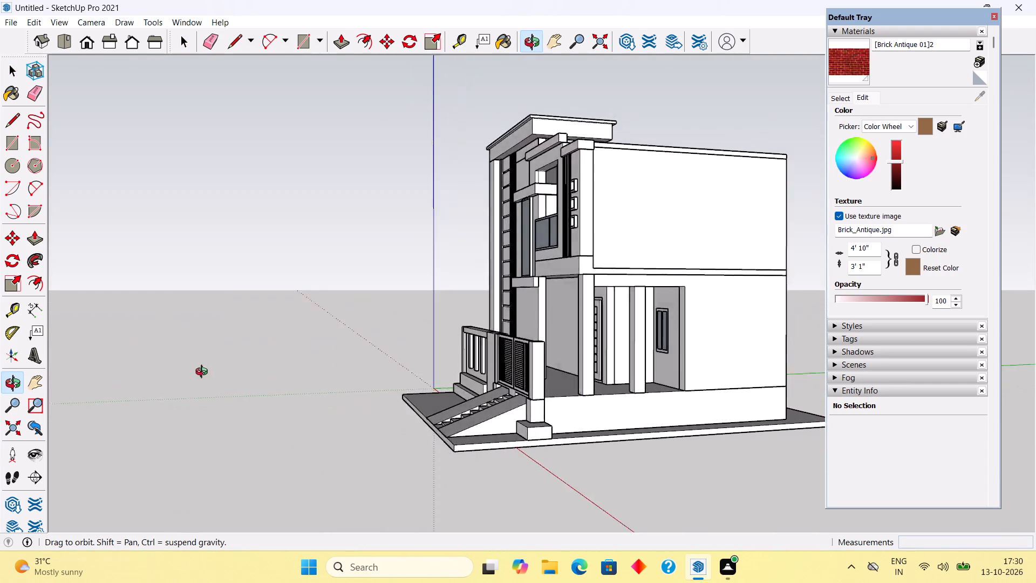
{"action": "middle_click_drag", "start_coordinate": [204, 373], "coordinate": [629, 498]}
{"action": "scroll", "coordinate": [633, 495], "scroll_direction": "up", "scroll_amount": 9}
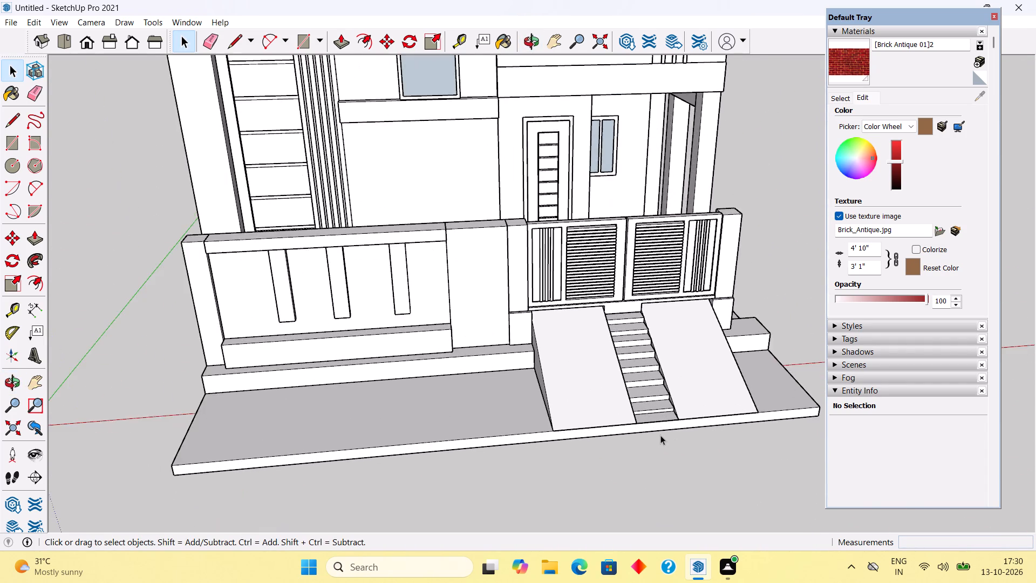
{"action": "scroll", "coordinate": [660, 435], "scroll_direction": "up", "scroll_amount": 9}
{"action": "middle_click_drag", "start_coordinate": [646, 389], "coordinate": [566, 431]}
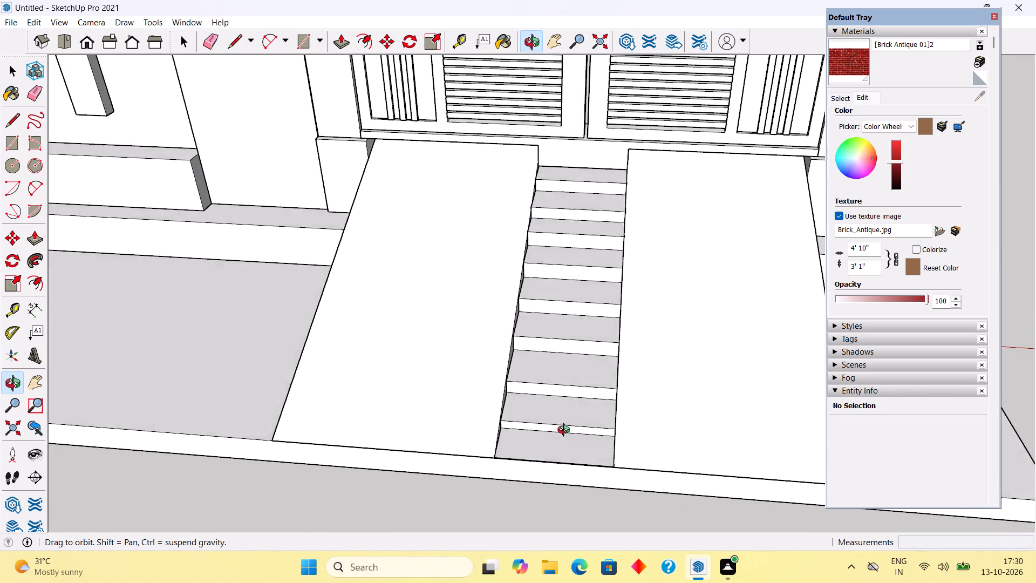
{"action": "middle_click_drag", "start_coordinate": [566, 431], "coordinate": [569, 412]}
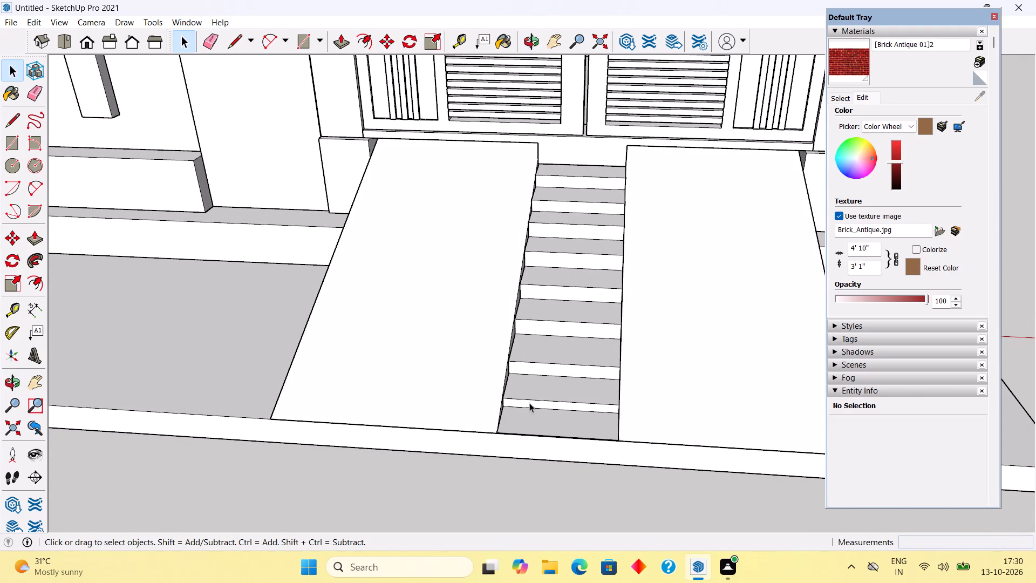
{"action": "middle_click_drag", "start_coordinate": [525, 403], "coordinate": [306, 360]}
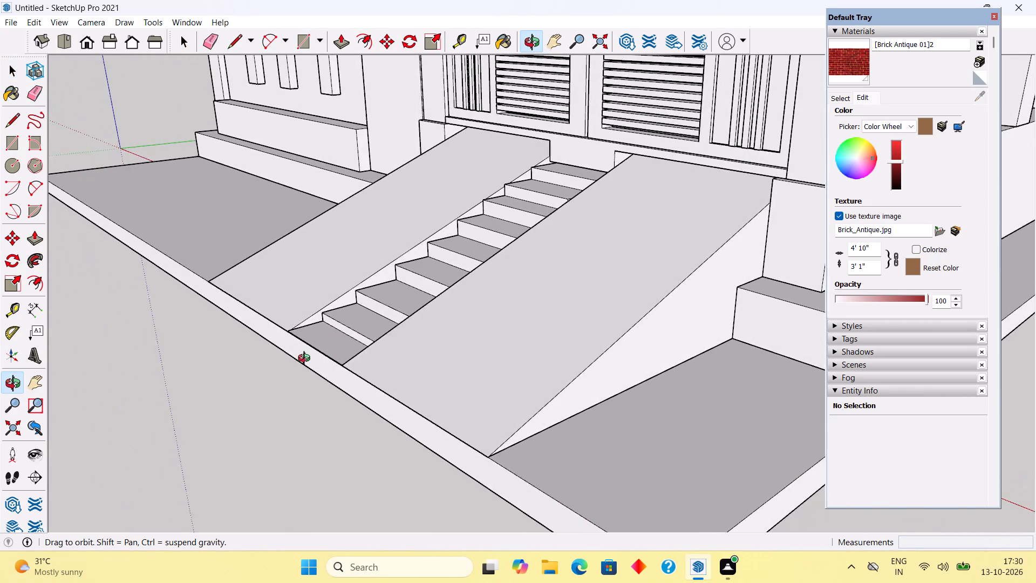
{"action": "middle_click_drag", "start_coordinate": [306, 360], "coordinate": [482, 391]}
{"action": "scroll", "coordinate": [482, 391], "scroll_direction": "down", "scroll_amount": 9}
{"action": "middle_click_drag", "start_coordinate": [541, 403], "coordinate": [727, 396]}
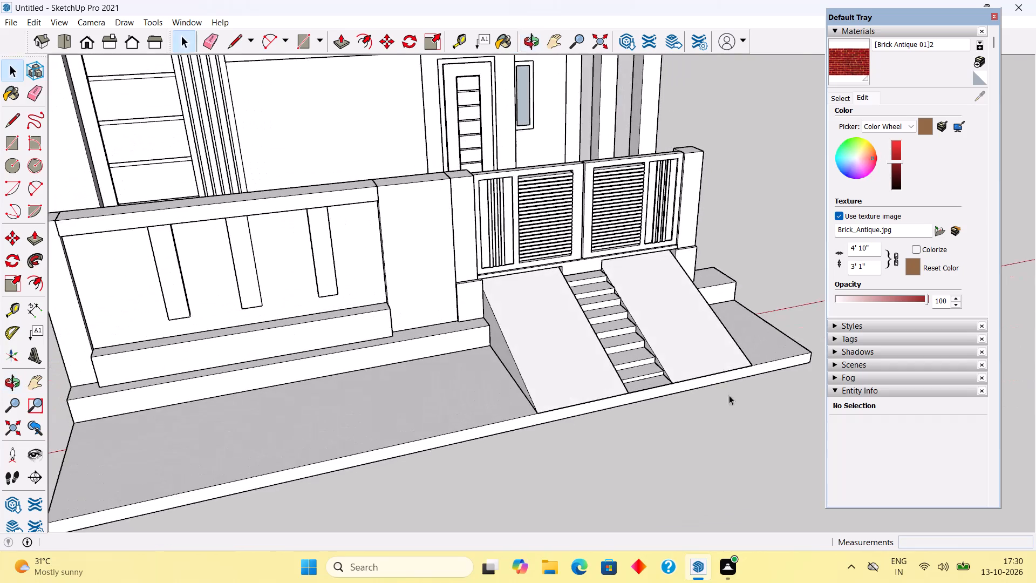
{"action": "scroll", "coordinate": [592, 307], "scroll_direction": "up", "scroll_amount": 15}
{"action": "scroll", "coordinate": [608, 246], "scroll_direction": "up", "scroll_amount": 3}
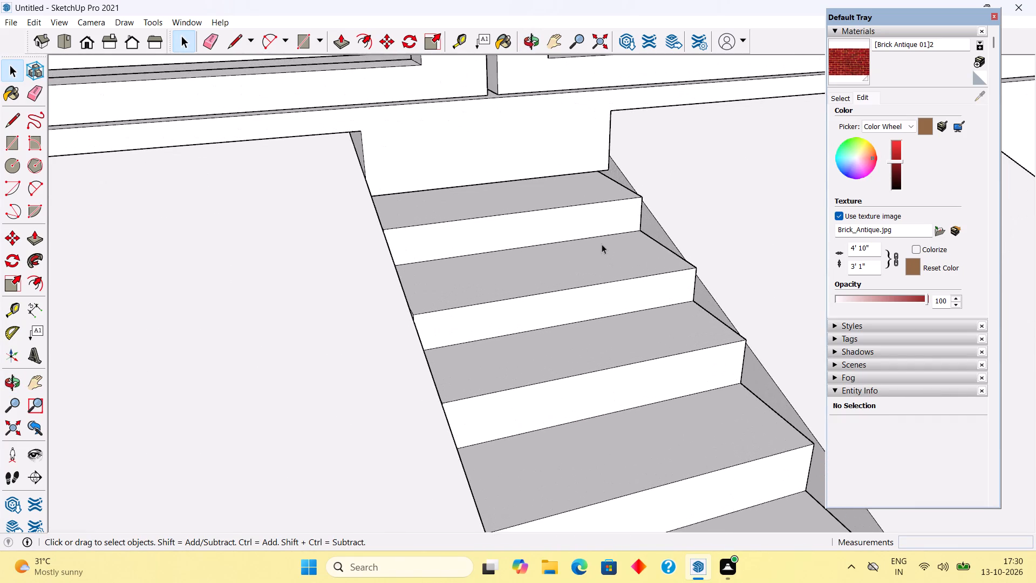
{"action": "middle_click_drag", "start_coordinate": [597, 243], "coordinate": [641, 273]}
{"action": "scroll", "coordinate": [642, 273], "scroll_direction": "down", "scroll_amount": 2}
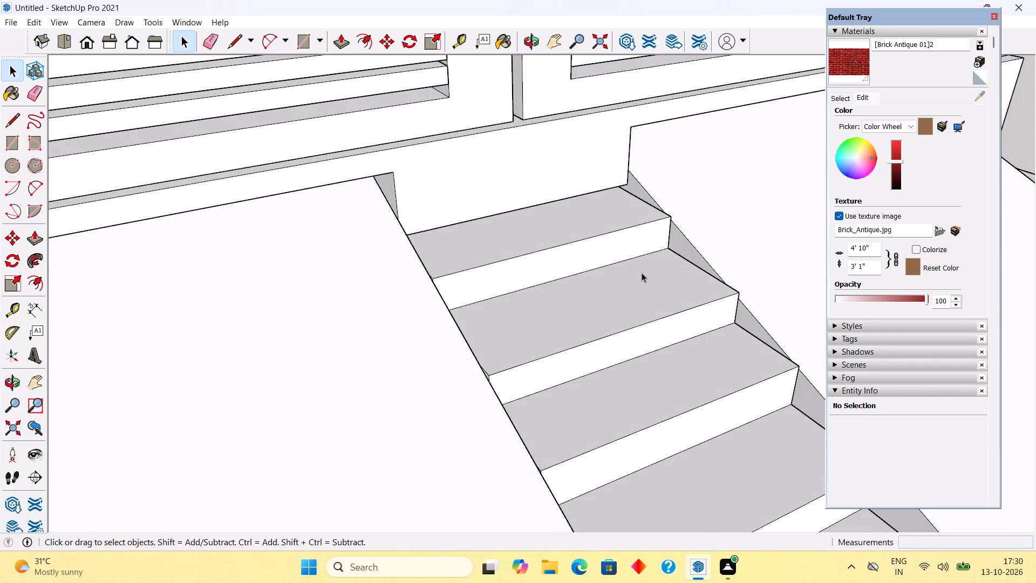
{"action": "scroll", "coordinate": [642, 273], "scroll_direction": "down", "scroll_amount": 10}
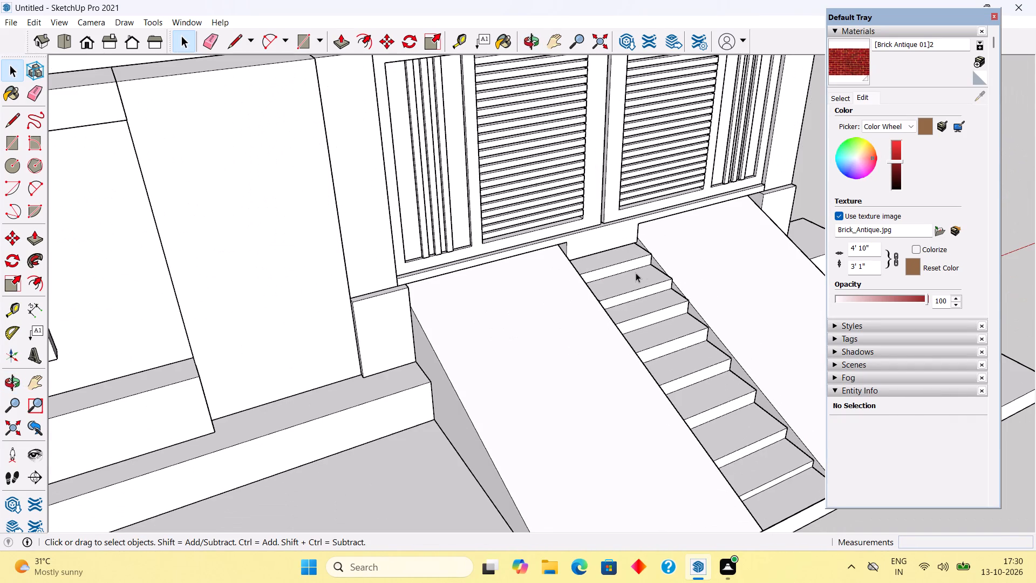
{"action": "key", "text": "space"}
Paint the Ganesha emblem's outer strokes on the upper-floor panel with Color A07.
{"action": "scroll", "coordinate": [649, 444], "scroll_direction": "down", "scroll_amount": 14}
{"action": "middle_click_drag", "start_coordinate": [635, 332], "coordinate": [503, 211]}
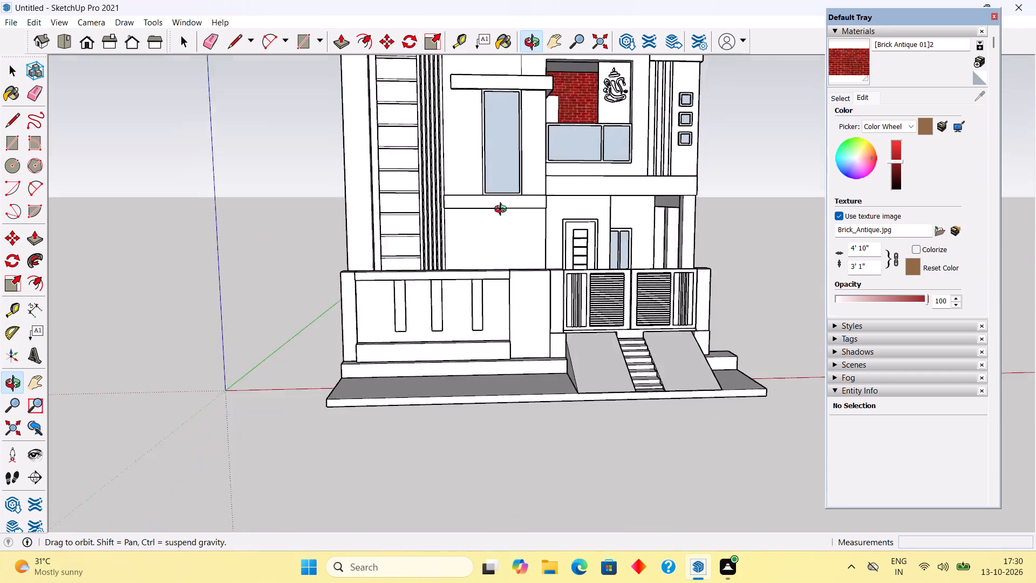
{"action": "middle_click_drag", "start_coordinate": [503, 211], "coordinate": [487, 172]}
{"action": "scroll", "coordinate": [487, 172], "scroll_direction": "down", "scroll_amount": 8}
{"action": "scroll", "coordinate": [534, 67], "scroll_direction": "up", "scroll_amount": 4}
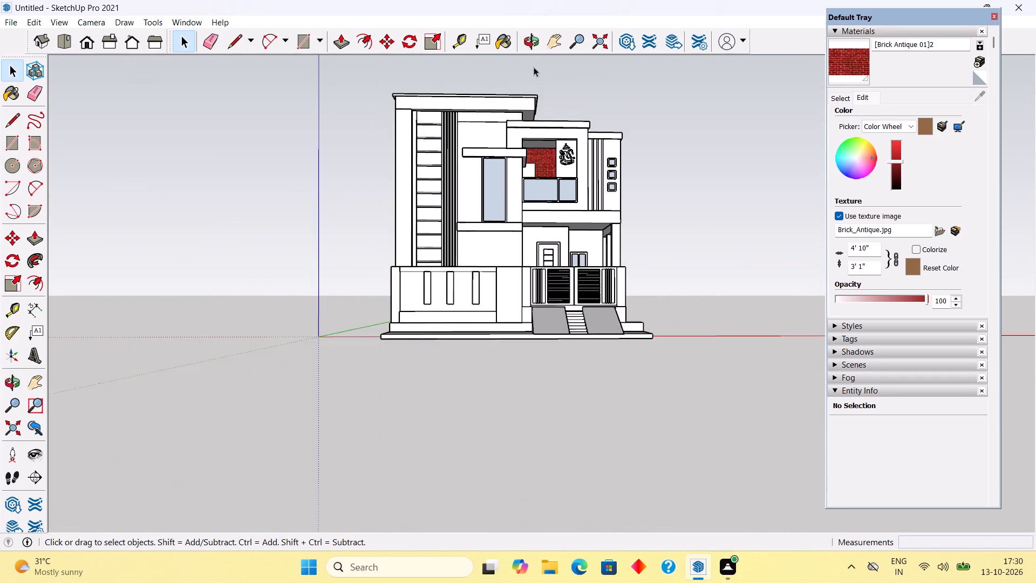
{"action": "scroll", "coordinate": [537, 71], "scroll_direction": "up", "scroll_amount": 3}
{"action": "middle_click_drag", "start_coordinate": [538, 94], "coordinate": [540, 111]}
{"action": "scroll", "coordinate": [540, 111], "scroll_direction": "up", "scroll_amount": 2}
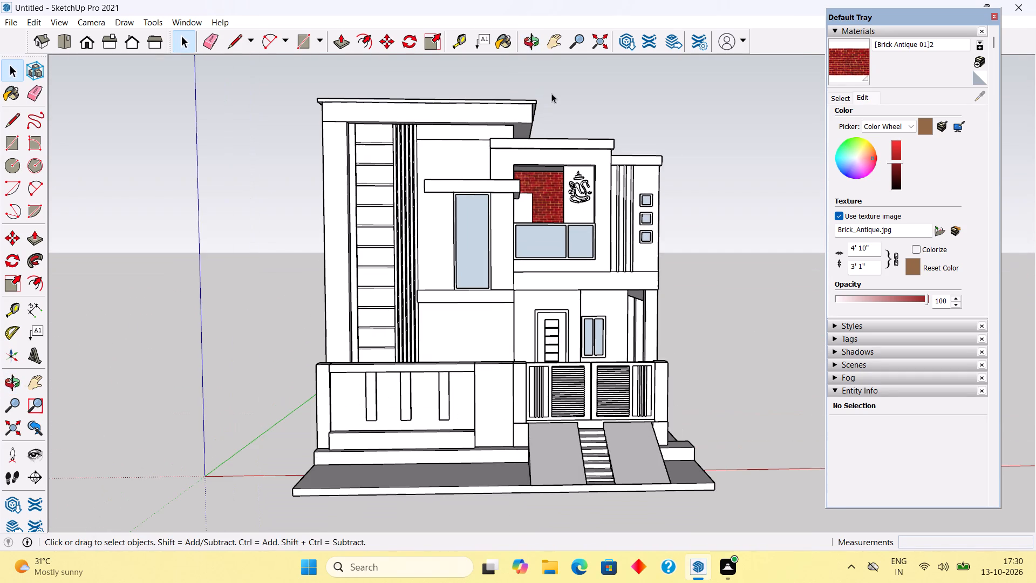
{"action": "left_click", "coordinate": [841, 96]}
{"action": "left_click", "coordinate": [889, 113]}
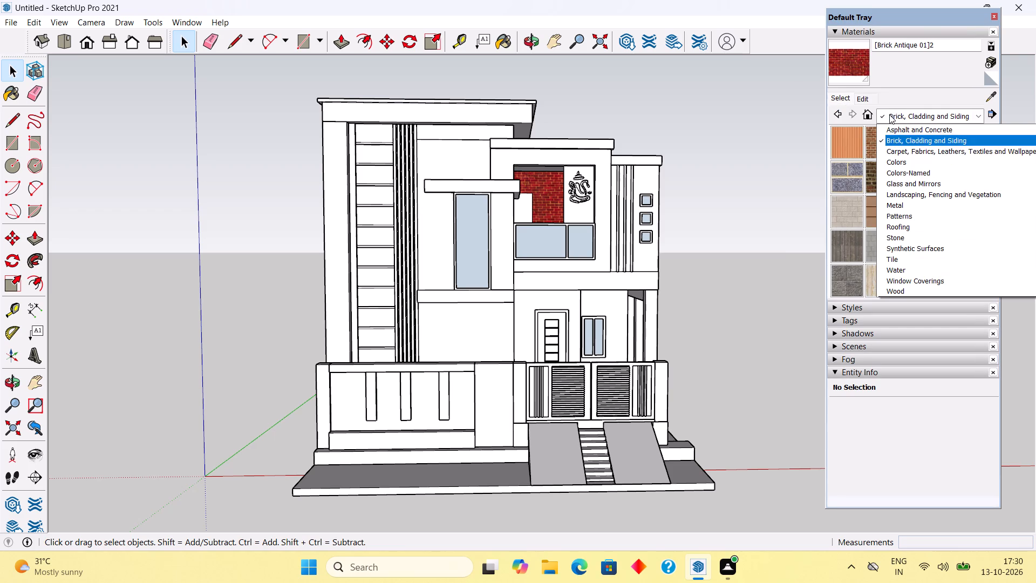
{"action": "left_click", "coordinate": [896, 160]}
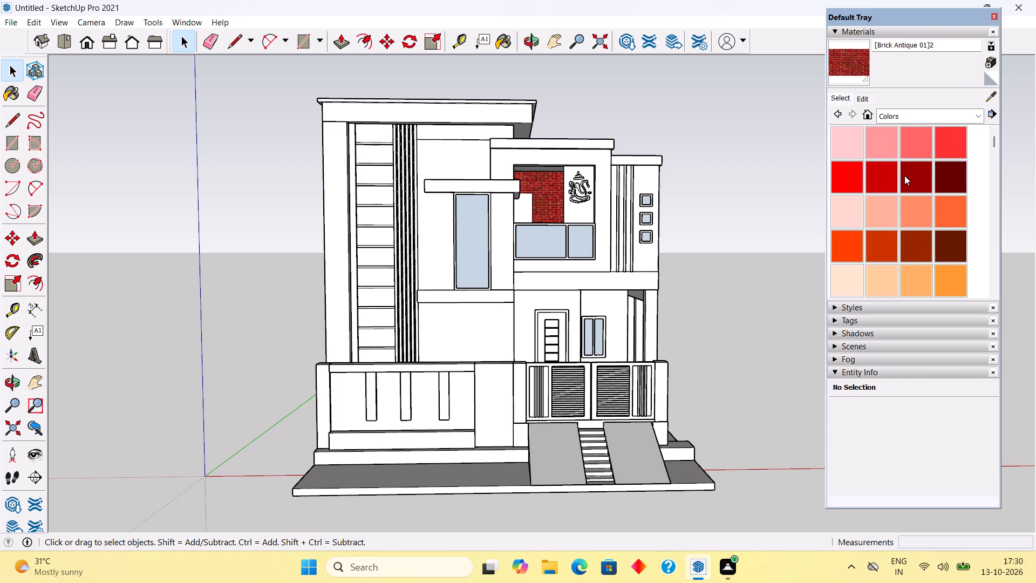
{"action": "left_click", "coordinate": [904, 175]}
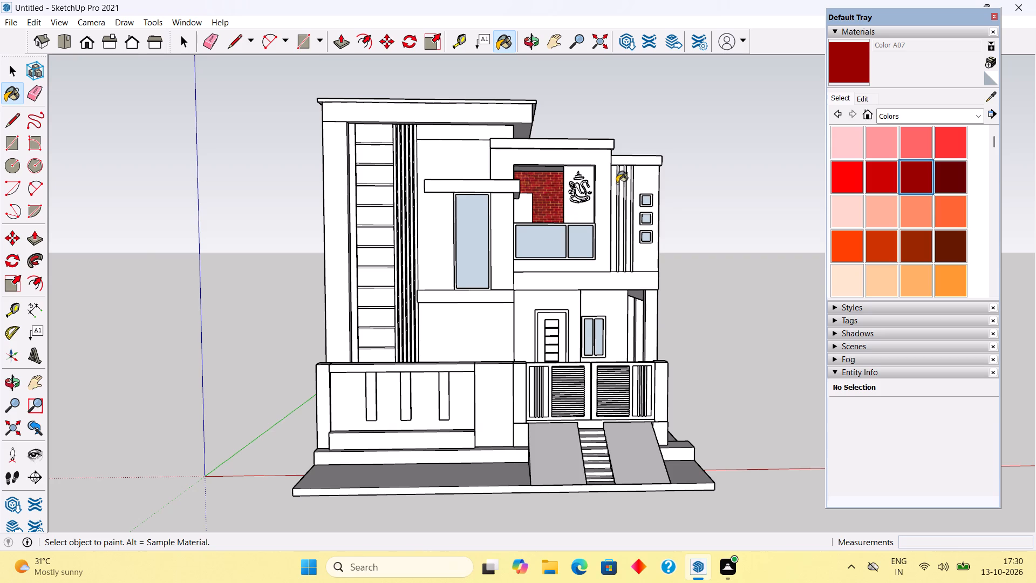
{"action": "scroll", "coordinate": [625, 176], "scroll_direction": "up", "scroll_amount": 14}
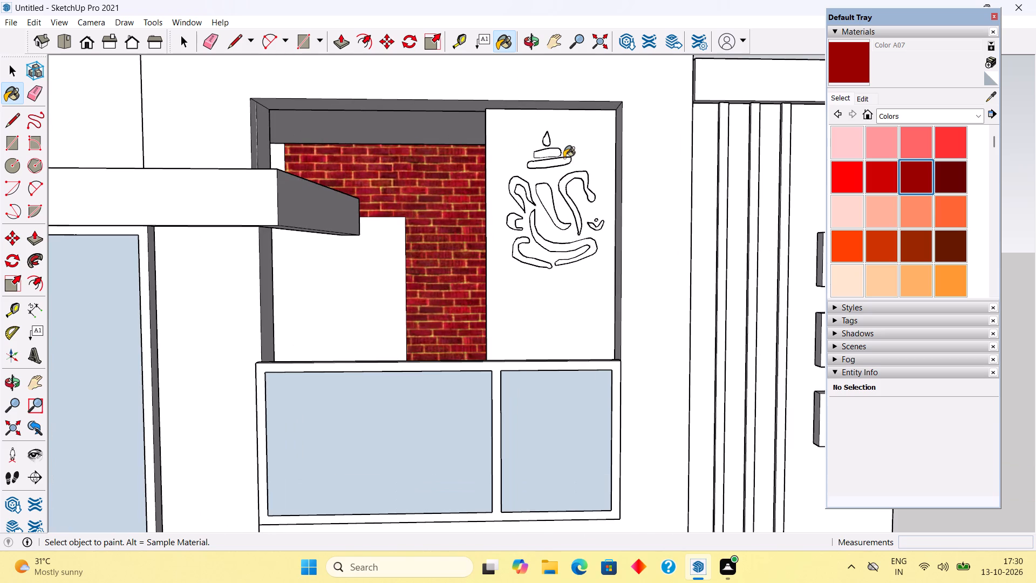
{"action": "left_click", "coordinate": [563, 160]}
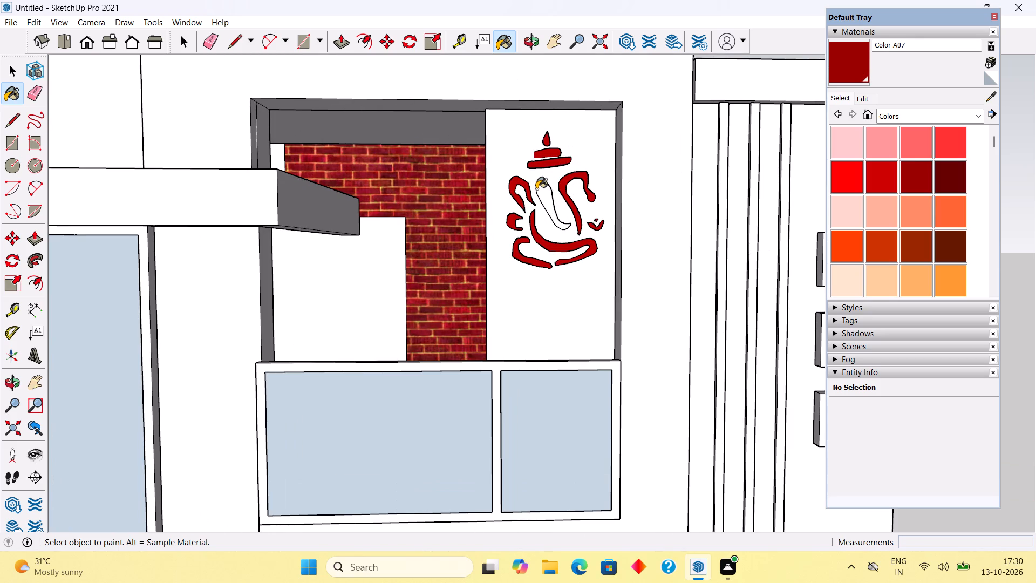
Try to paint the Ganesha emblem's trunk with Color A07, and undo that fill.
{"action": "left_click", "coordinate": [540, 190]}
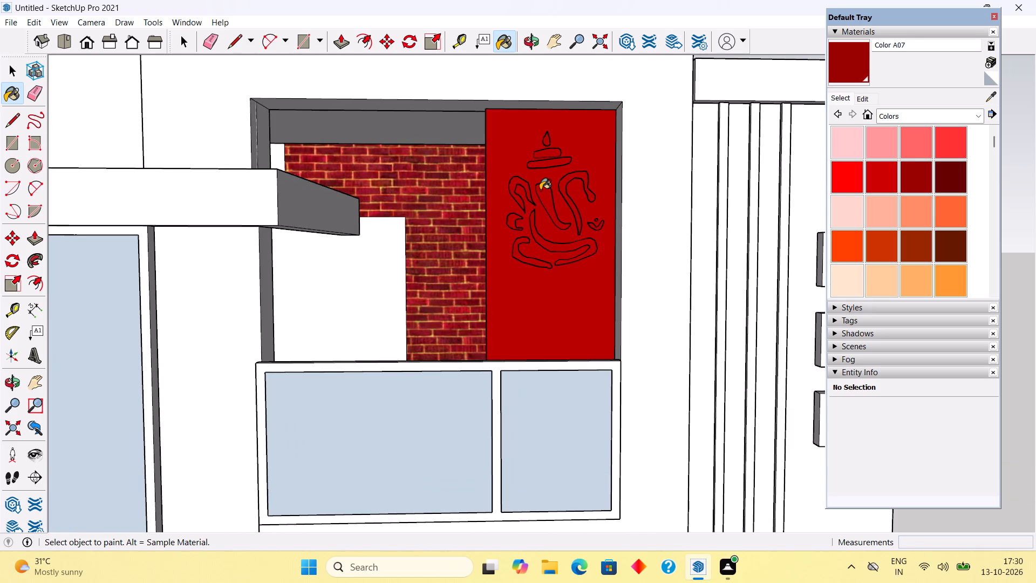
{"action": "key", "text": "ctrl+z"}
Open the emblem's panel group, paint only the trunk-shaped face with Color A07, and close the group.
{"action": "key", "text": "space"}
{"action": "triple_click", "coordinate": [582, 141]}
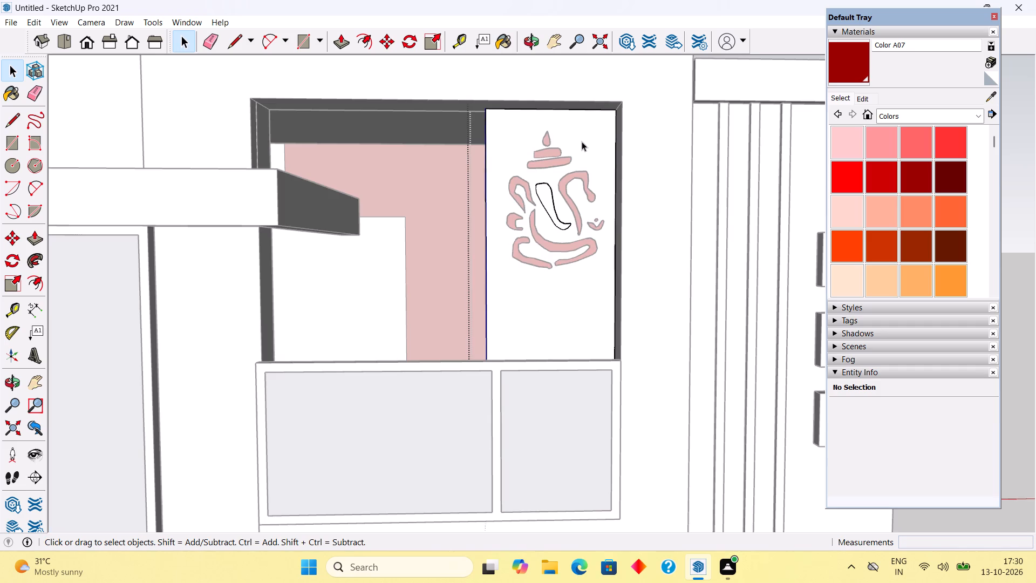
{"action": "left_click", "coordinate": [867, 66]}
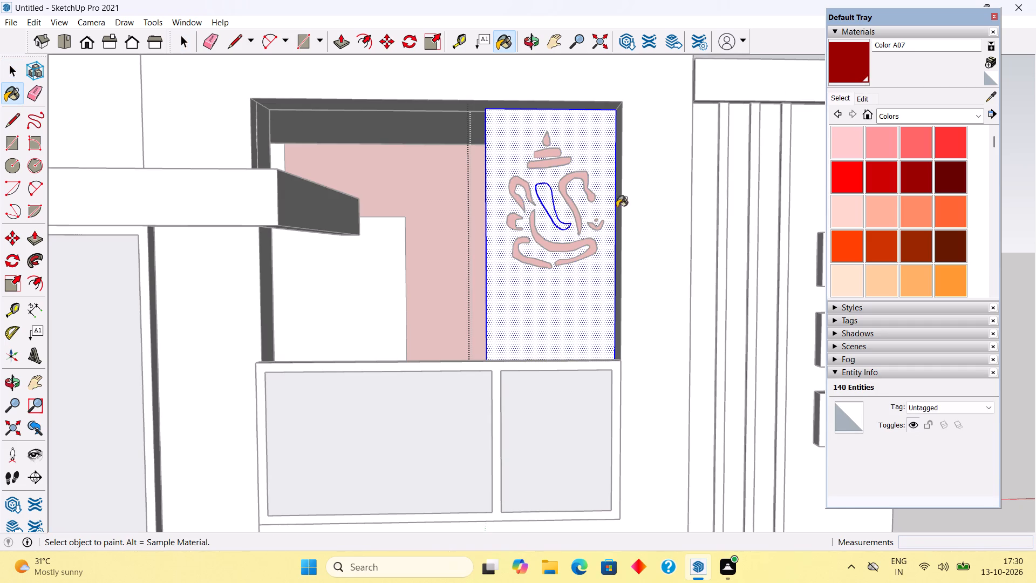
{"action": "scroll", "coordinate": [596, 209], "scroll_direction": "up", "scroll_amount": 3}
{"action": "left_click", "coordinate": [529, 192]}
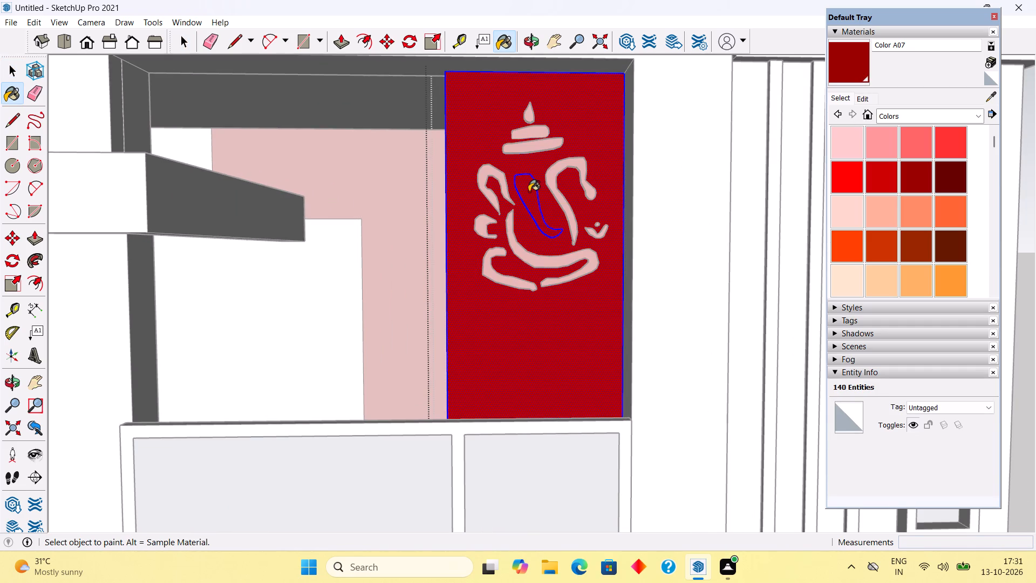
{"action": "key", "text": "ctrl+z"}
{"action": "key", "text": "space"}
{"action": "left_click", "coordinate": [529, 192]}
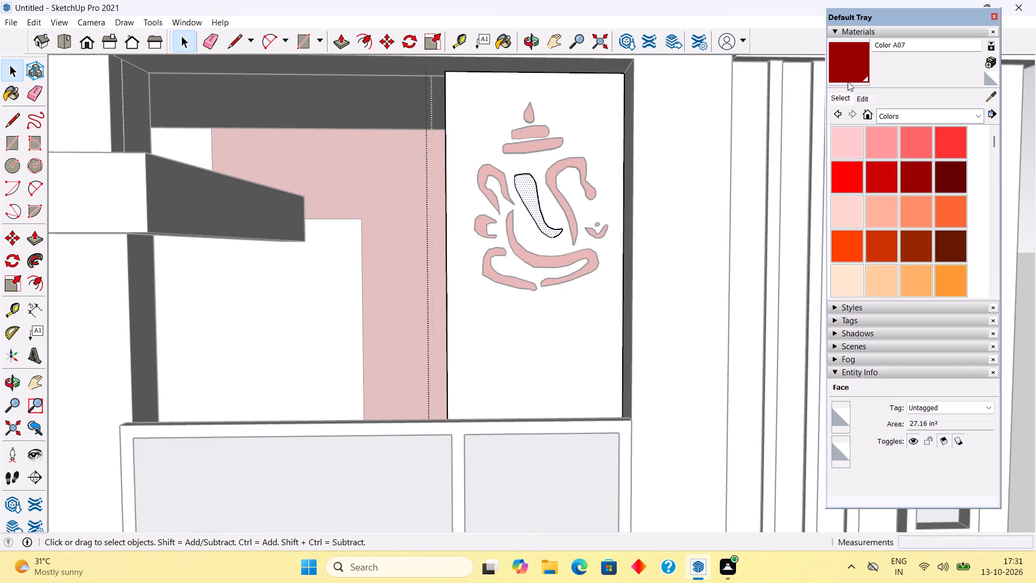
{"action": "left_click", "coordinate": [862, 71]}
{"action": "left_click", "coordinate": [528, 194]}
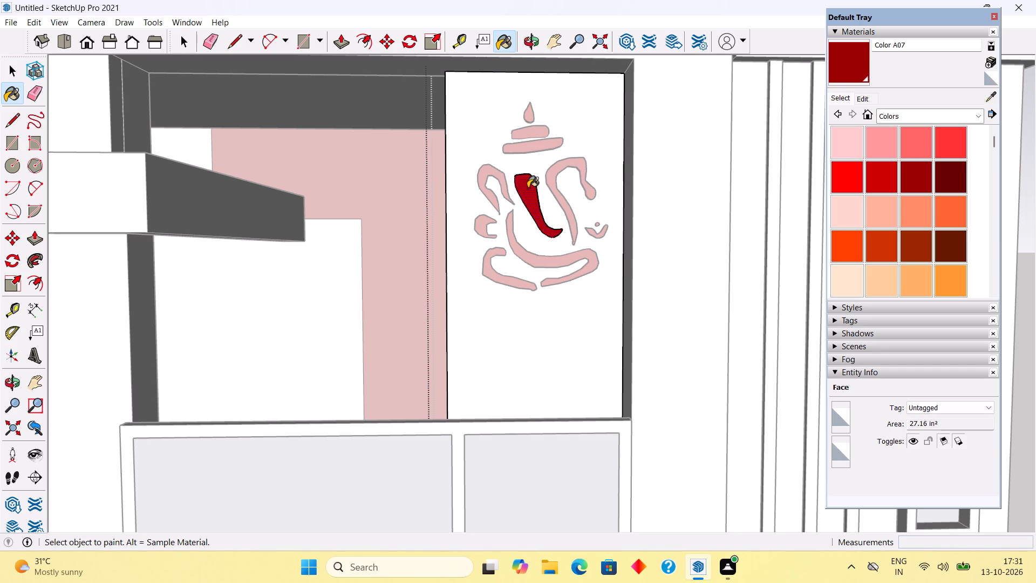
{"action": "key", "text": "space"}
{"action": "scroll", "coordinate": [528, 187], "scroll_direction": "down", "scroll_amount": 14}
{"action": "left_click", "coordinate": [614, 94]}
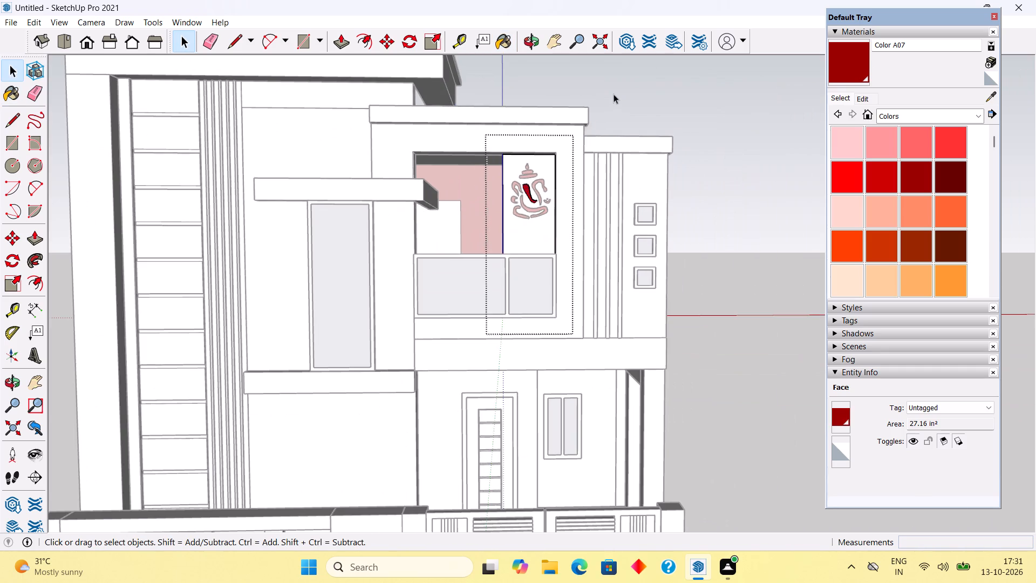
Paint the upper-floor frame around the brick wall, emblem panel and balcony glass with Color A07.
{"action": "scroll", "coordinate": [508, 238], "scroll_direction": "down", "scroll_amount": 1}
{"action": "middle_click_drag", "start_coordinate": [501, 249], "coordinate": [527, 278]}
{"action": "scroll", "coordinate": [527, 278], "scroll_direction": "down", "scroll_amount": 2}
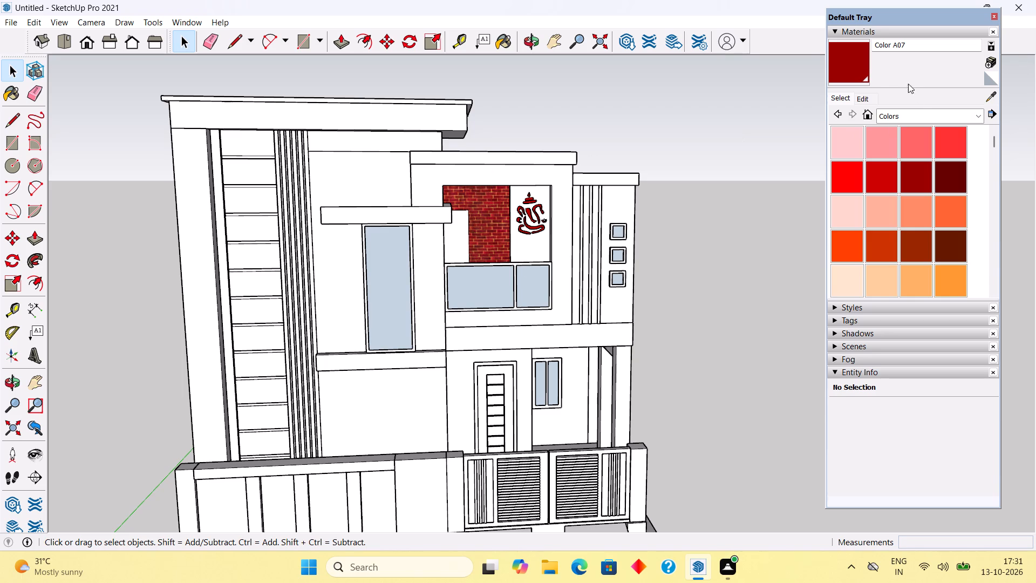
{"action": "left_click", "coordinate": [853, 58]}
{"action": "left_click", "coordinate": [464, 175]}
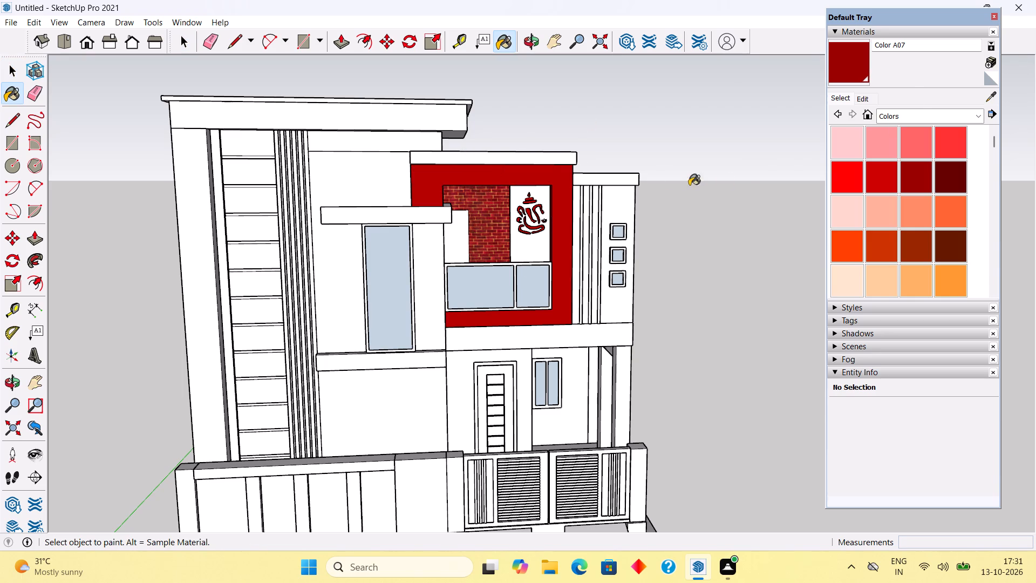
Darken the Color A07 material to a deep maroon.
{"action": "left_click", "coordinate": [864, 100]}
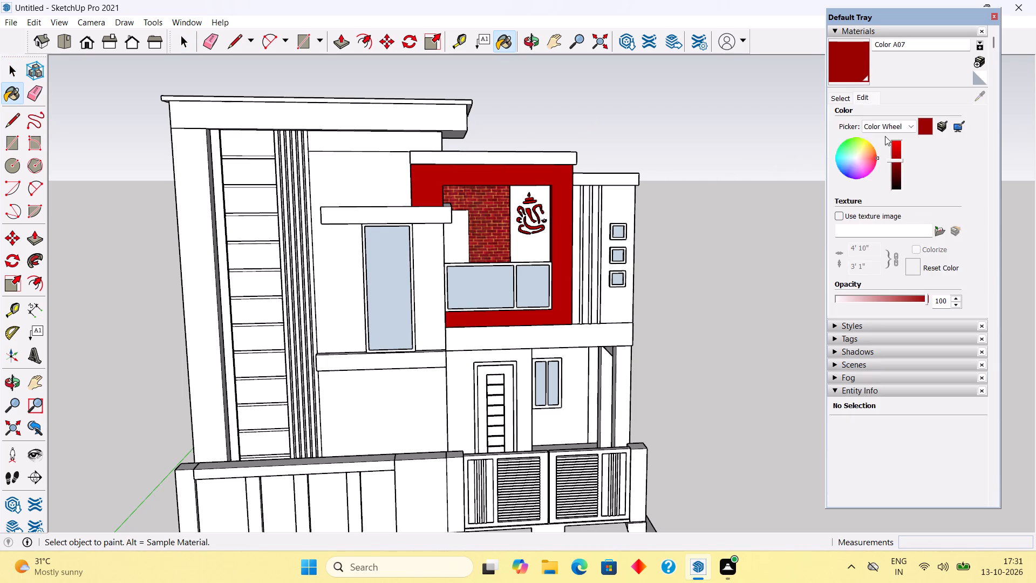
{"action": "left_click_drag", "start_coordinate": [898, 159], "coordinate": [898, 161]}
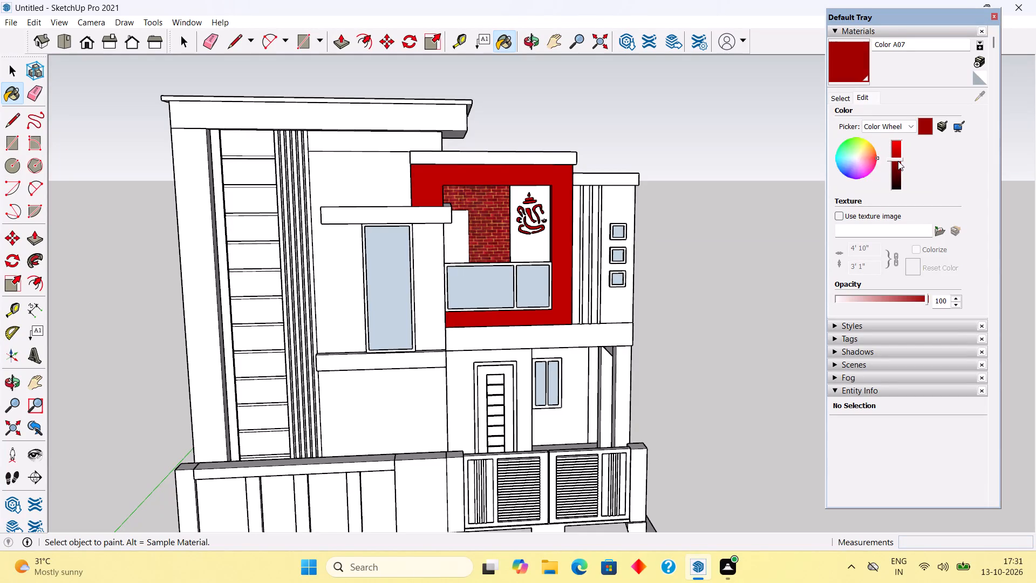
{"action": "left_click_drag", "start_coordinate": [898, 161], "coordinate": [899, 166]}
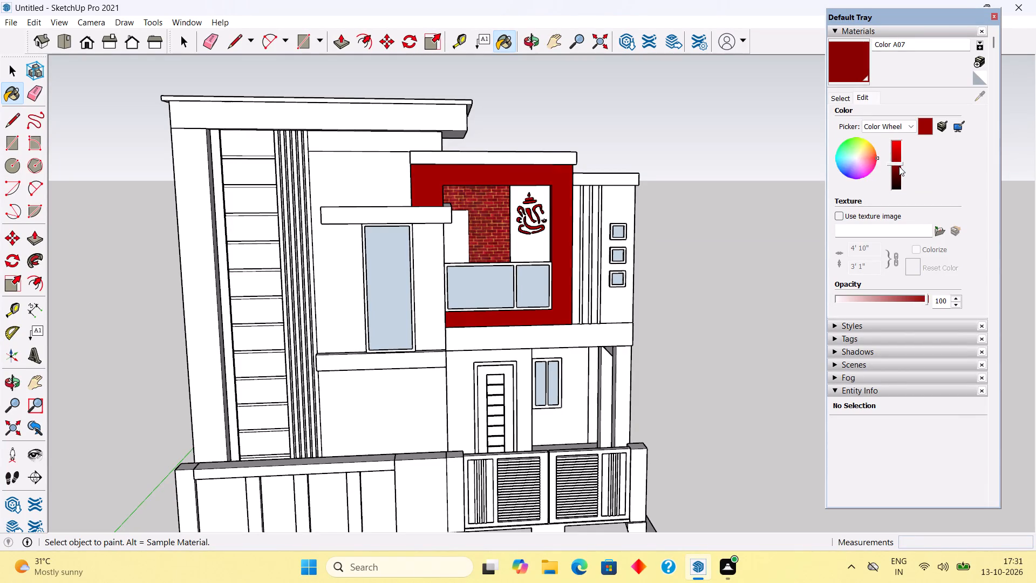
{"action": "left_click_drag", "start_coordinate": [899, 166], "coordinate": [899, 171]}
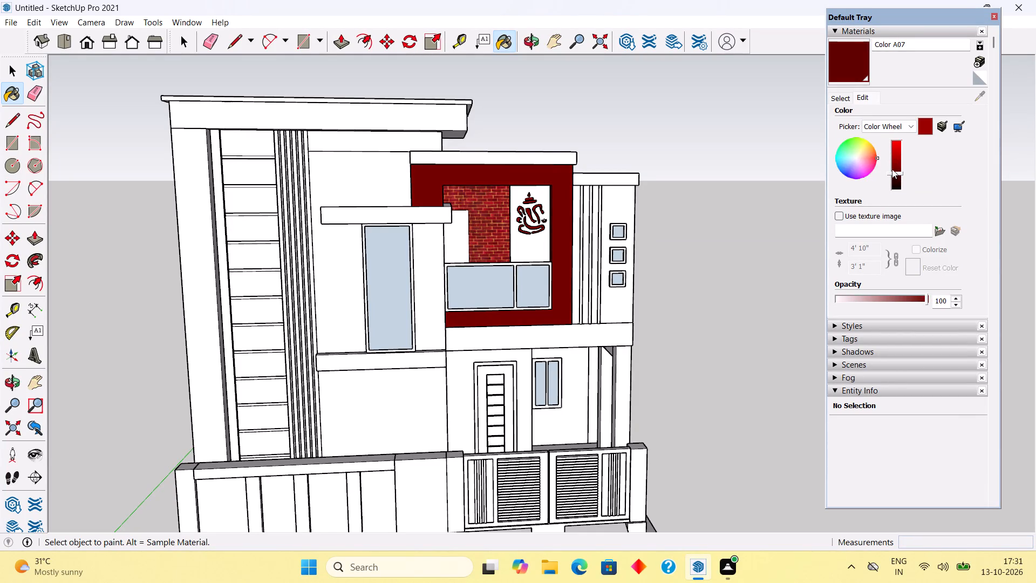
{"action": "left_click", "coordinate": [855, 65]}
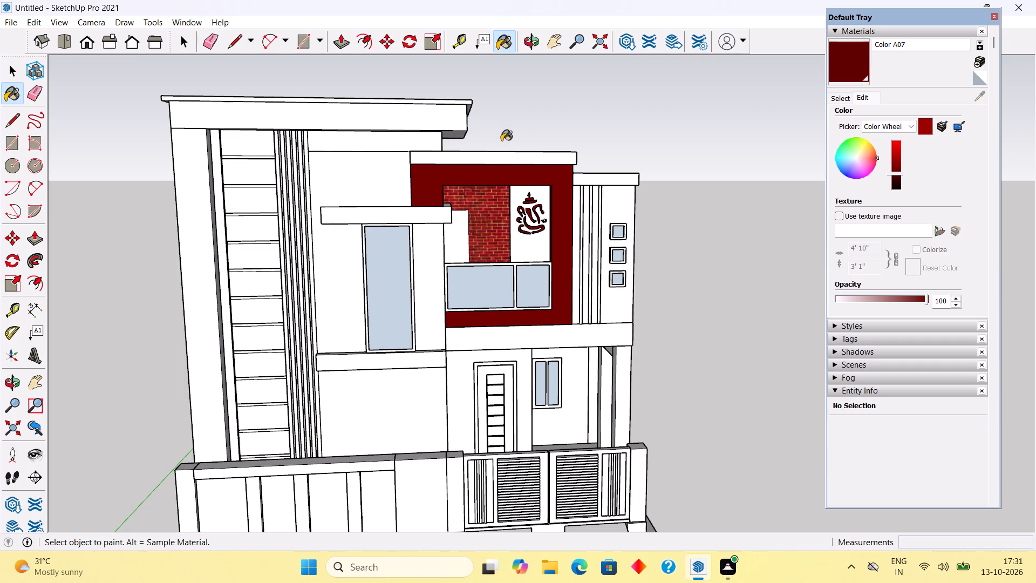
Paint the wall band under the main roof slab and the narrow vertical strip beside the tall louvred opening with Color A07.
{"action": "scroll", "coordinate": [380, 141], "scroll_direction": "up", "scroll_amount": 3}
{"action": "left_click", "coordinate": [380, 141]}
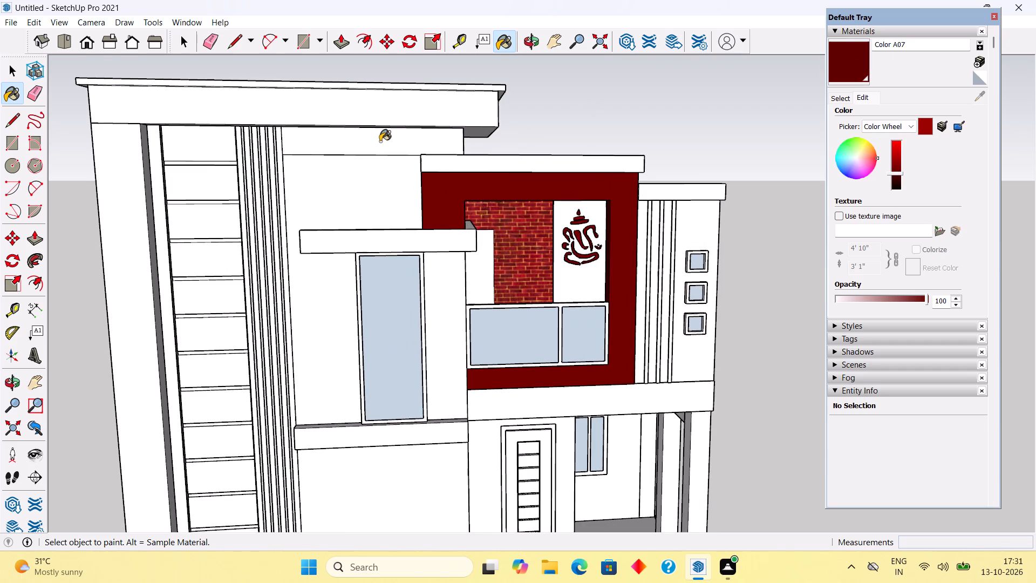
{"action": "scroll", "coordinate": [219, 198], "scroll_direction": "up", "scroll_amount": 4}
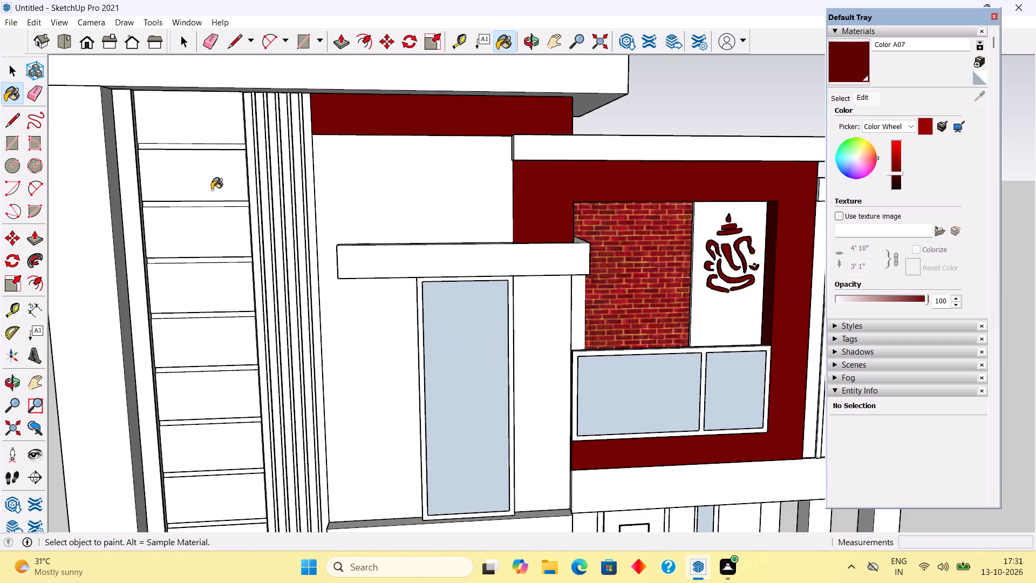
{"action": "scroll", "coordinate": [100, 208], "scroll_direction": "up", "scroll_amount": 1}
{"action": "left_click", "coordinate": [128, 189]}
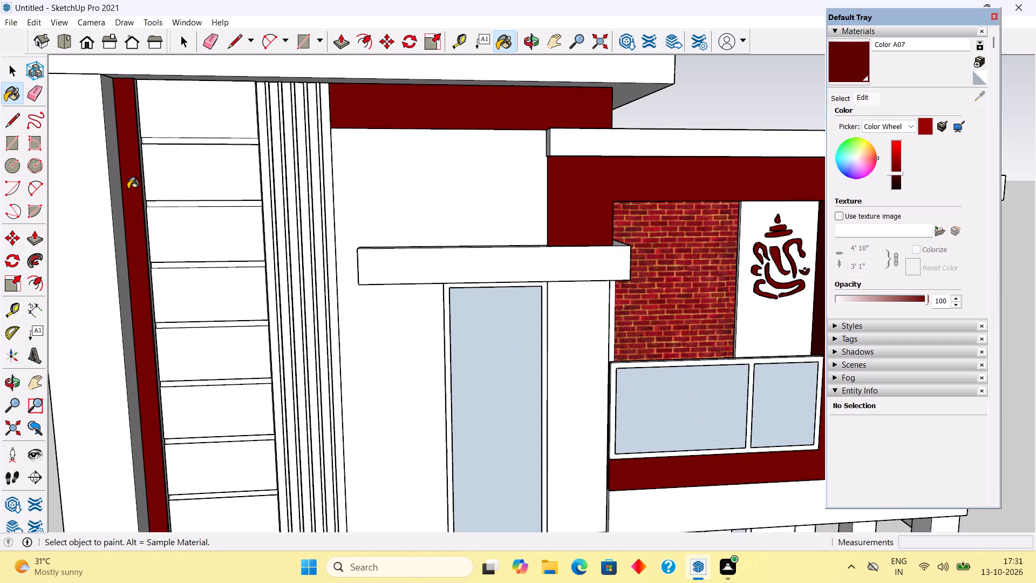
{"action": "key", "text": "space"}
Open the tall ribbed strip's group beside the louvred opening, paint all its connected faces with Color A07, and close it.
{"action": "scroll", "coordinate": [261, 173], "scroll_direction": "up", "scroll_amount": 6}
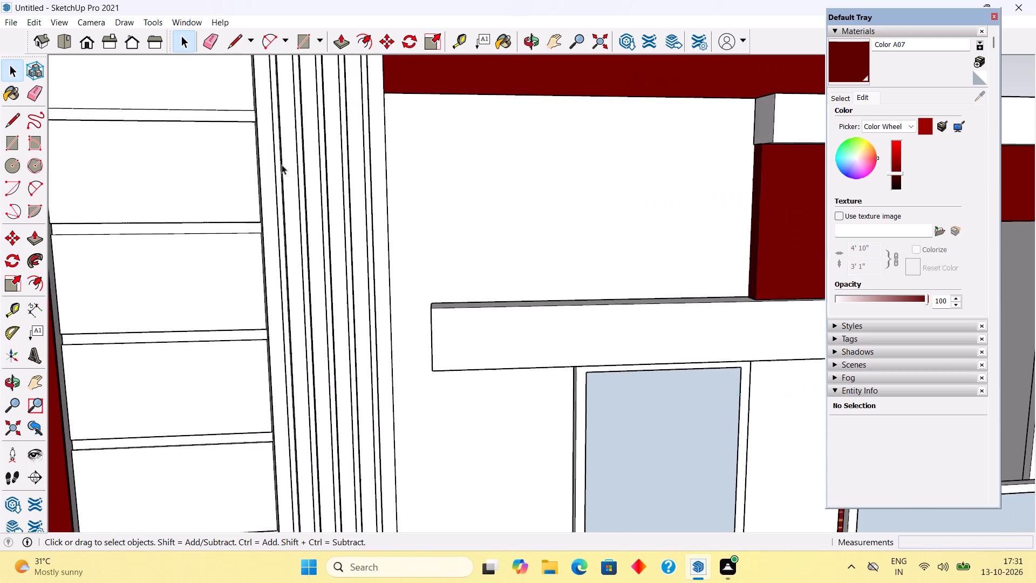
{"action": "triple_click", "coordinate": [284, 165]}
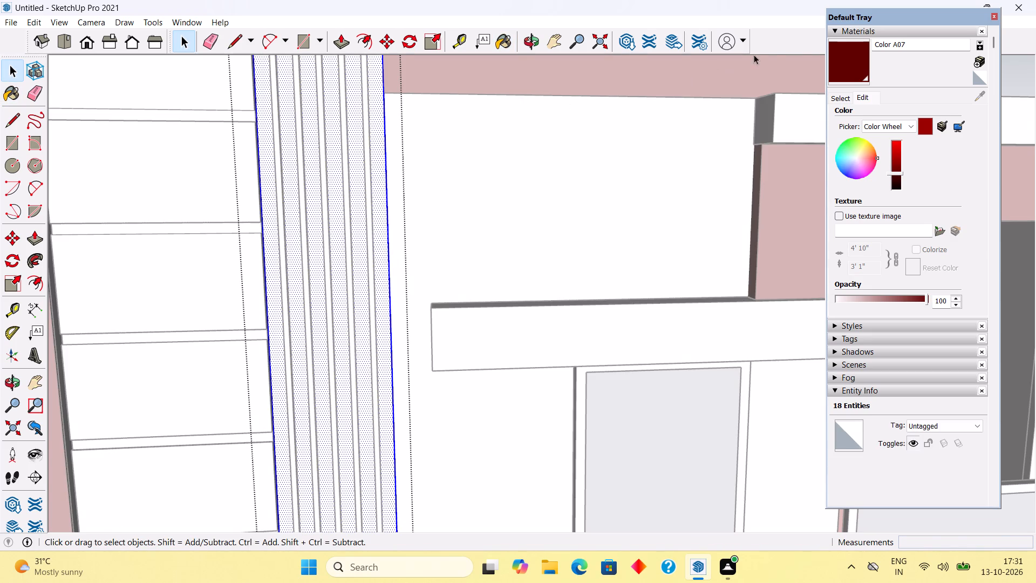
{"action": "left_click", "coordinate": [845, 52]}
{"action": "scroll", "coordinate": [322, 123], "scroll_direction": "up", "scroll_amount": 4}
{"action": "left_click", "coordinate": [305, 141]}
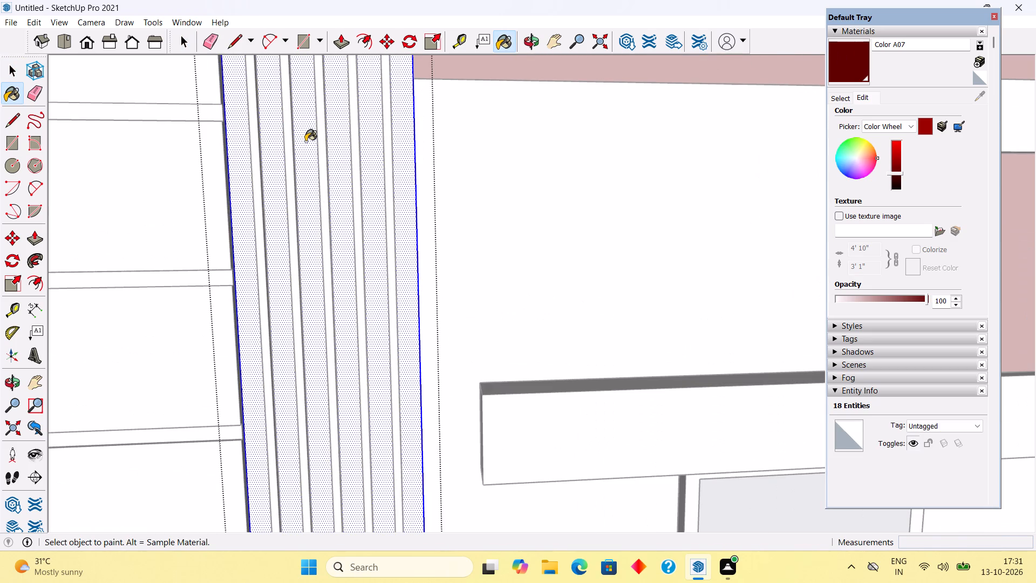
{"action": "scroll", "coordinate": [305, 141], "scroll_direction": "down", "scroll_amount": 20}
{"action": "scroll", "coordinate": [305, 141], "scroll_direction": "down", "scroll_amount": 1}
{"action": "key", "text": "space"}
{"action": "scroll", "coordinate": [305, 141], "scroll_direction": "up", "scroll_amount": 1}
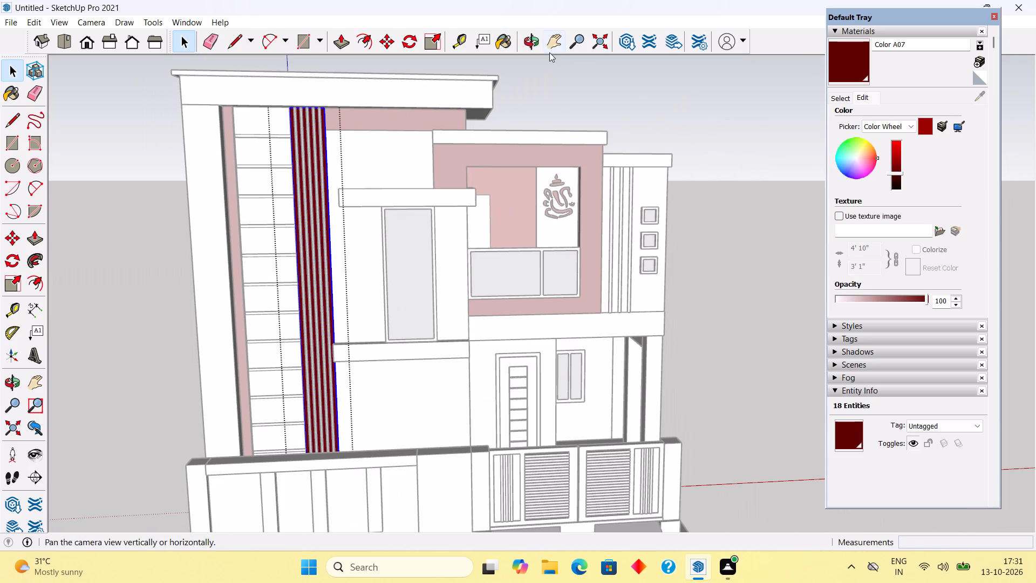
{"action": "left_click", "coordinate": [554, 98]}
Open the upper-floor side wall group with three small square windows, paint its connected wall faces with Color A07, and close it.
{"action": "scroll", "coordinate": [549, 165], "scroll_direction": "down", "scroll_amount": 1}
{"action": "middle_click_drag", "start_coordinate": [465, 204], "coordinate": [462, 194]}
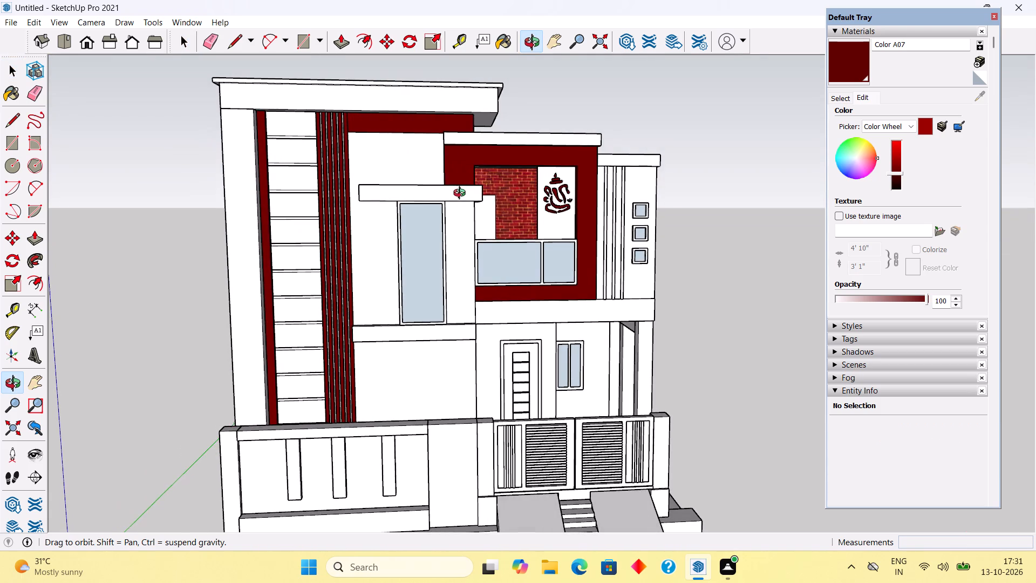
{"action": "middle_click_drag", "start_coordinate": [462, 194], "coordinate": [466, 196]}
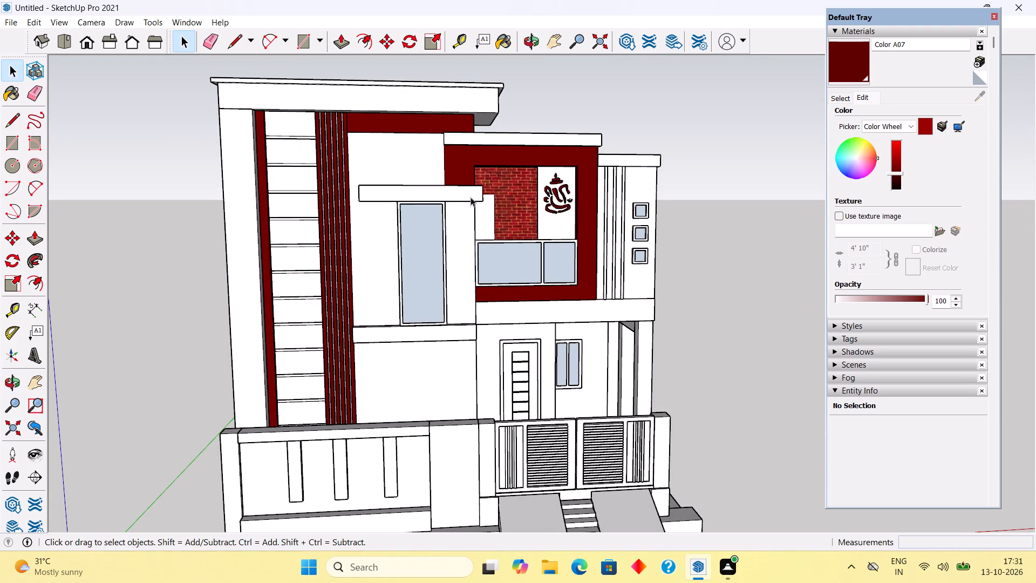
{"action": "scroll", "coordinate": [673, 192], "scroll_direction": "up", "scroll_amount": 5}
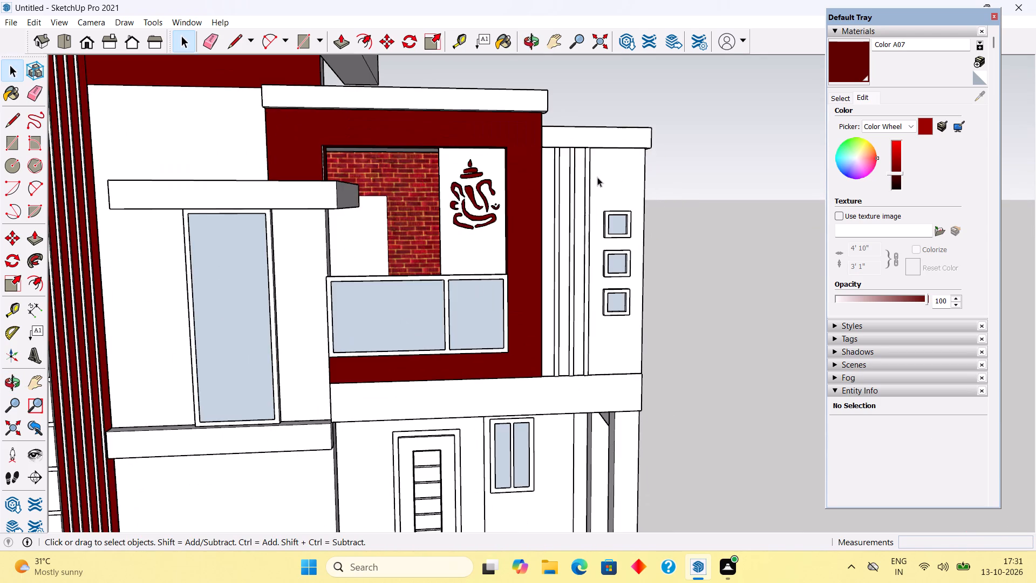
{"action": "triple_click", "coordinate": [597, 177]}
{"action": "left_click", "coordinate": [850, 73]}
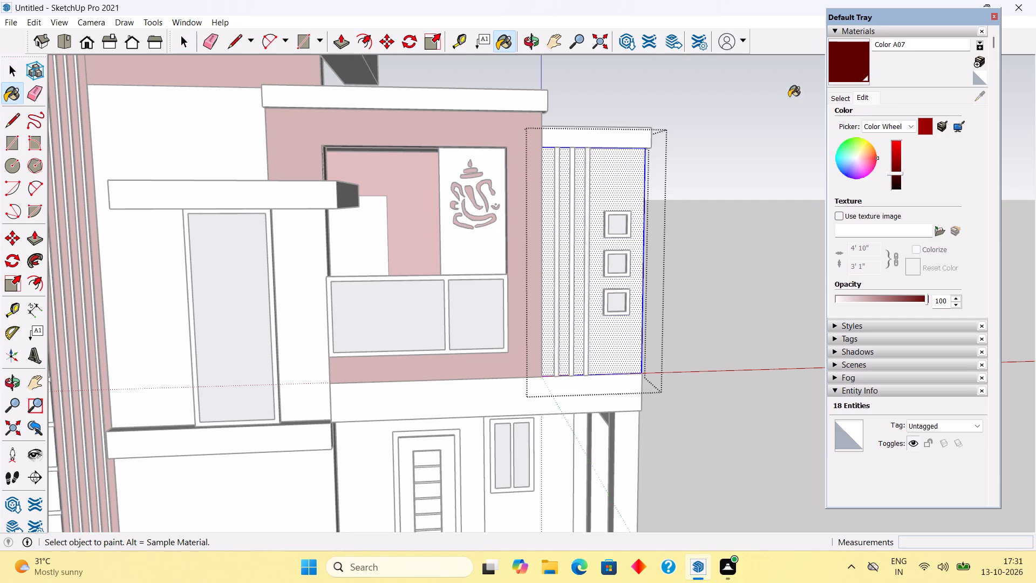
{"action": "left_click", "coordinate": [601, 177]}
{"action": "key", "text": "space"}
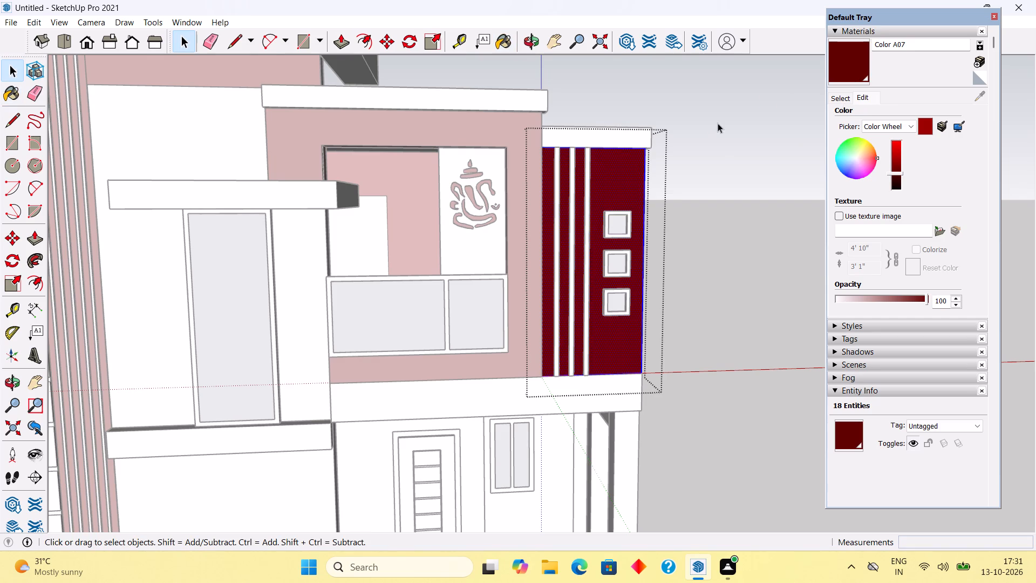
{"action": "left_click", "coordinate": [719, 123]}
Paint the three vertical bars on the front boundary wall with Color A07.
{"action": "scroll", "coordinate": [685, 204], "scroll_direction": "down", "scroll_amount": 8}
{"action": "middle_click_drag", "start_coordinate": [680, 210], "coordinate": [594, 195]}
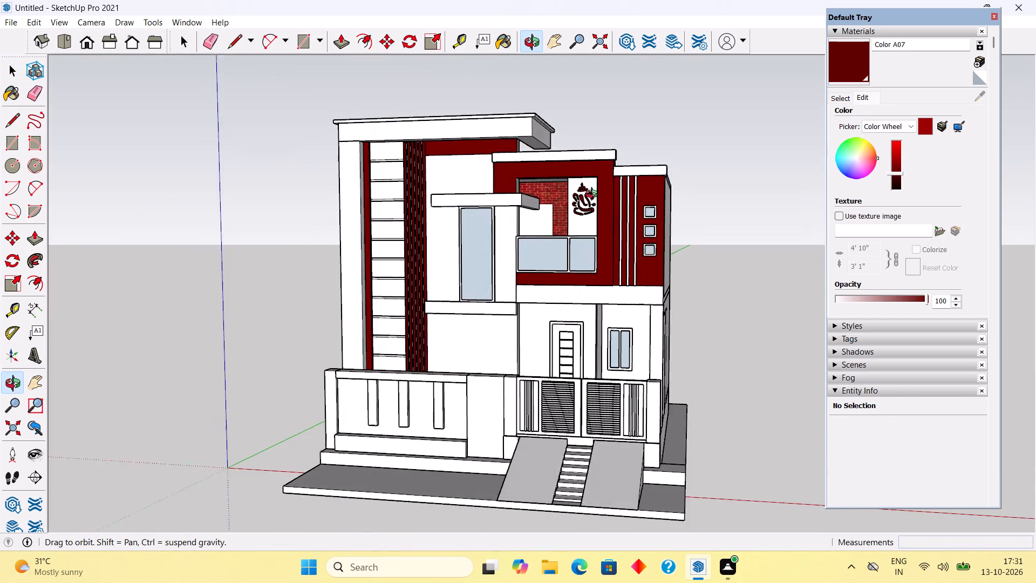
{"action": "middle_click_drag", "start_coordinate": [594, 195], "coordinate": [629, 200]}
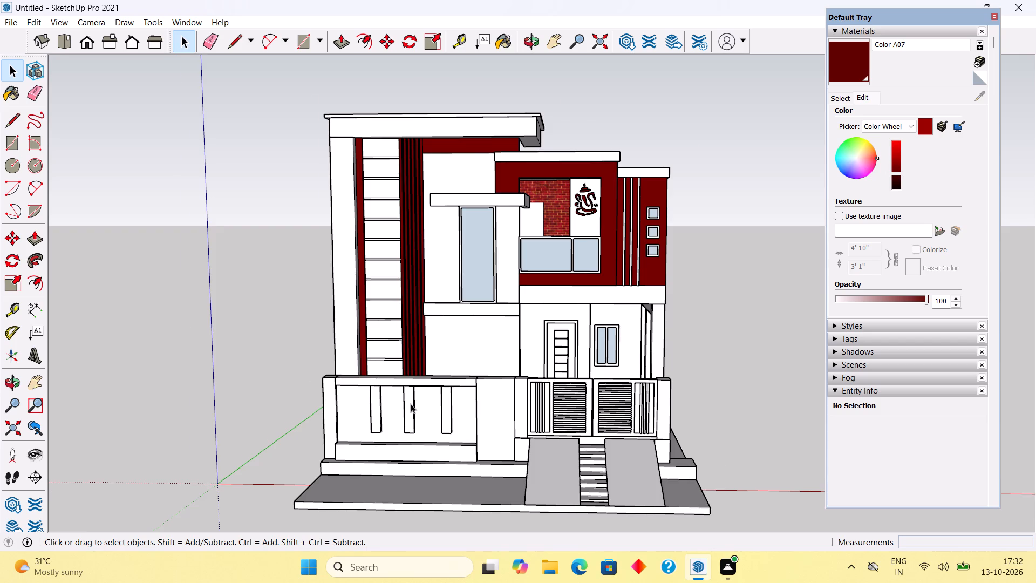
{"action": "scroll", "coordinate": [411, 404], "scroll_direction": "up", "scroll_amount": 5}
{"action": "left_click", "coordinate": [833, 52]}
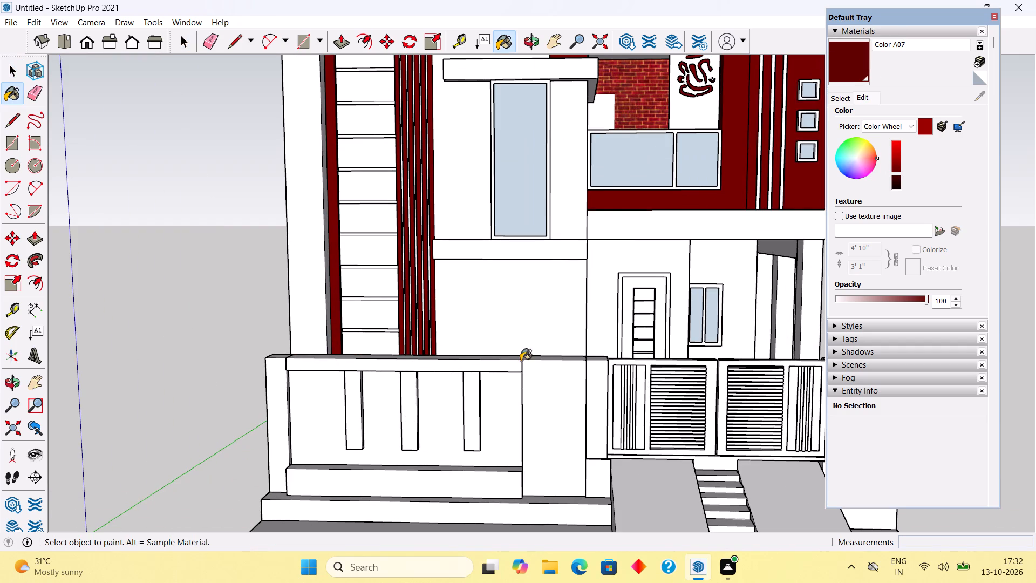
{"action": "left_click", "coordinate": [355, 426]}
{"action": "left_click", "coordinate": [410, 412]}
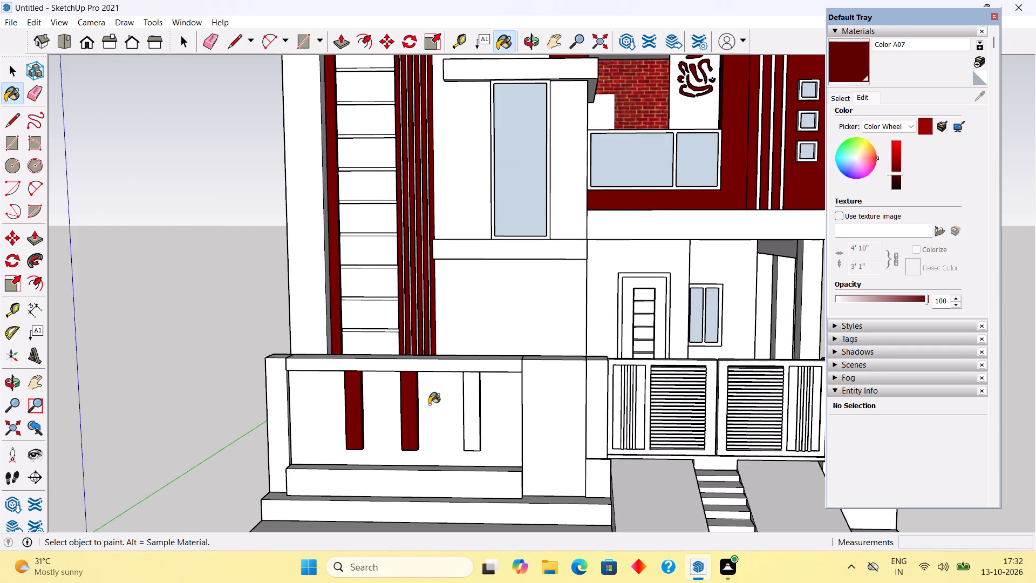
{"action": "left_click", "coordinate": [466, 411]}
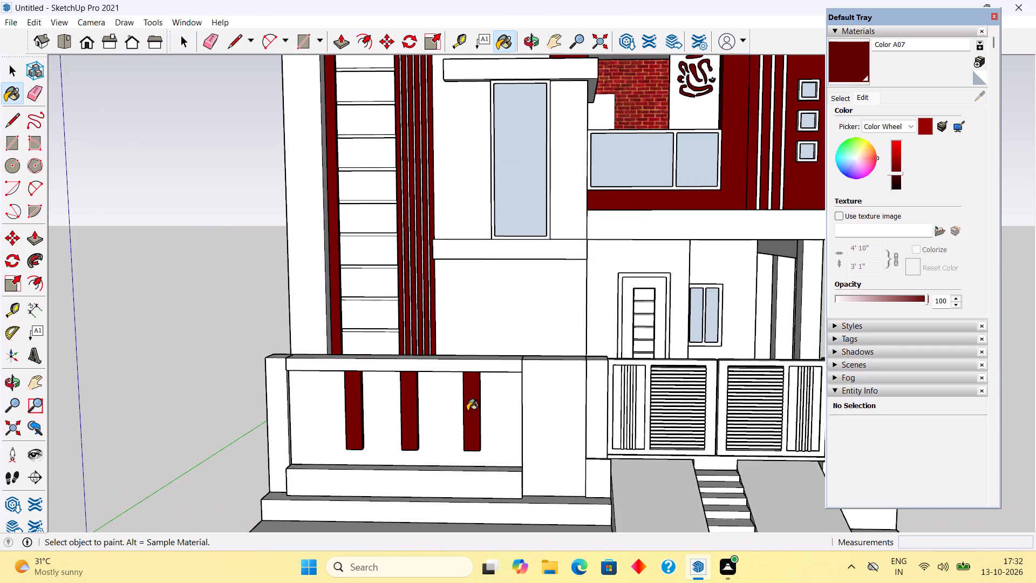
{"action": "key", "text": "space"}
Pick black Color M09 from the Colors collection and paint the tall upper-floor window's frame with it.
{"action": "scroll", "coordinate": [469, 412], "scroll_direction": "down", "scroll_amount": 8}
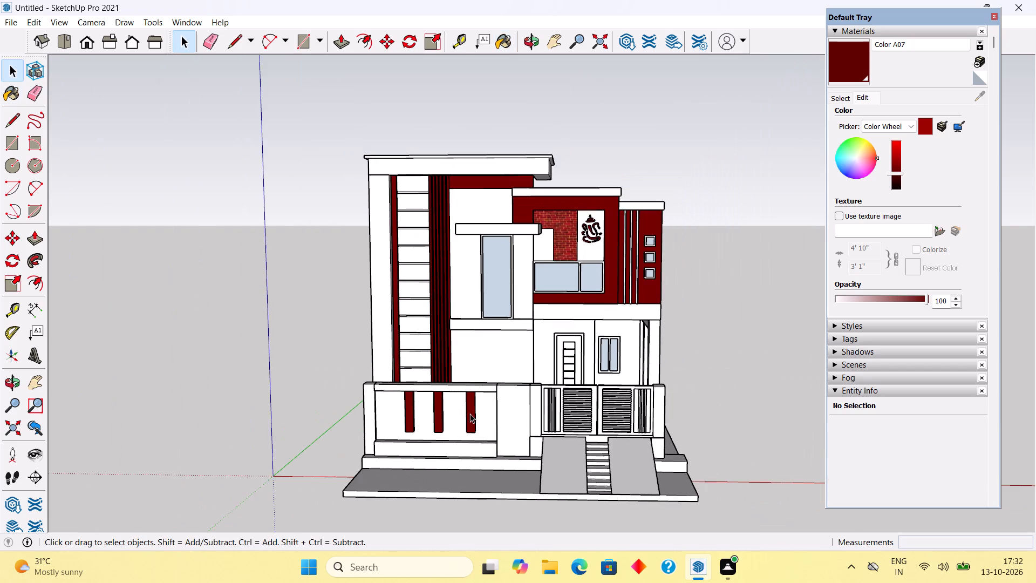
{"action": "middle_click_drag", "start_coordinate": [564, 408], "coordinate": [567, 385]}
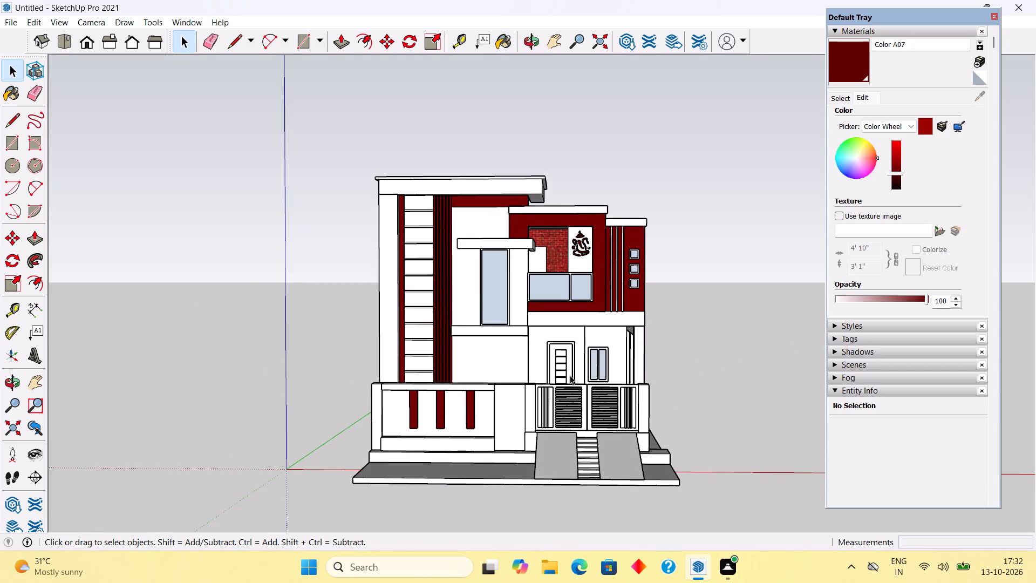
{"action": "scroll", "coordinate": [569, 356], "scroll_direction": "up", "scroll_amount": 9}
{"action": "middle_click_drag", "start_coordinate": [569, 357], "coordinate": [559, 323]}
{"action": "scroll", "coordinate": [560, 328], "scroll_direction": "up", "scroll_amount": 4}
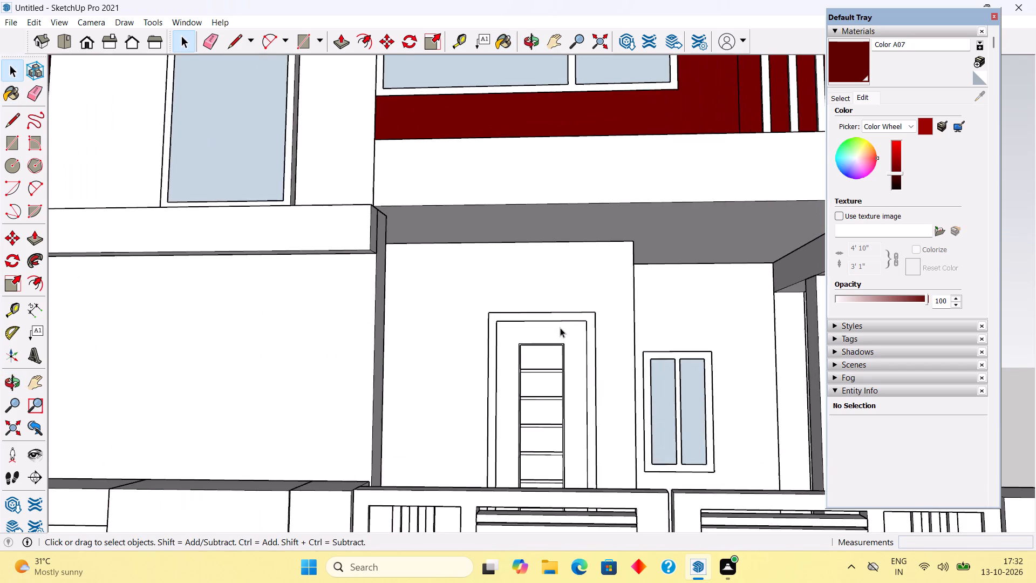
{"action": "middle_click_drag", "start_coordinate": [560, 323], "coordinate": [560, 383]}
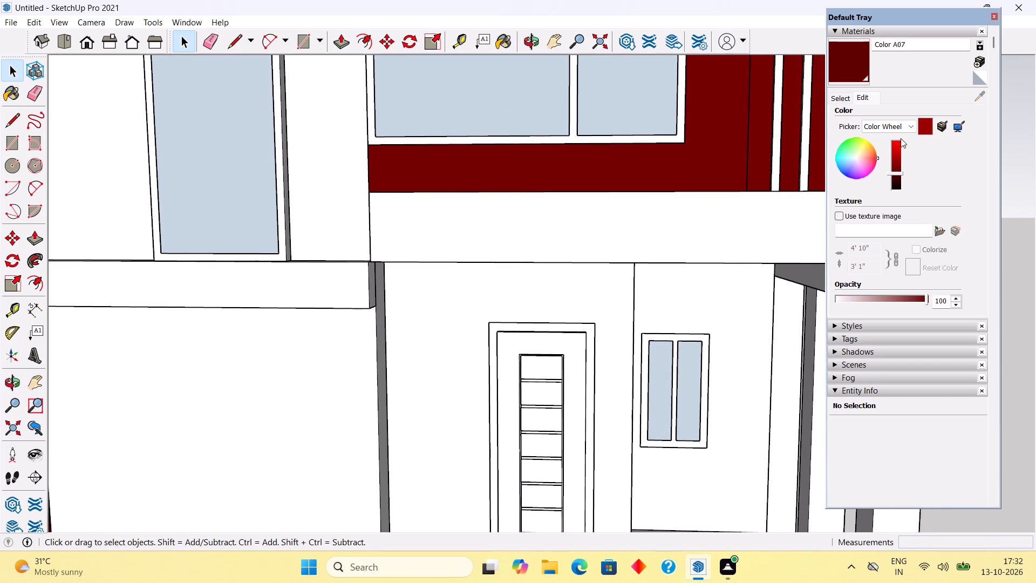
{"action": "left_click", "coordinate": [839, 98]}
{"action": "scroll", "coordinate": [959, 177], "scroll_direction": "down", "scroll_amount": 15}
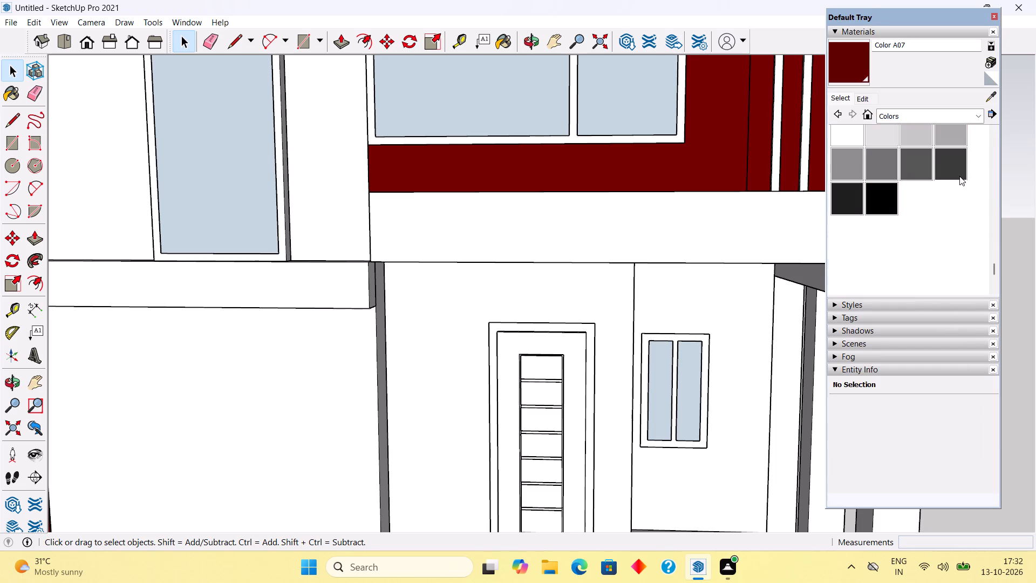
{"action": "scroll", "coordinate": [959, 176], "scroll_direction": "down", "scroll_amount": 2}
{"action": "scroll", "coordinate": [875, 149], "scroll_direction": "up", "scroll_amount": 3}
{"action": "scroll", "coordinate": [875, 149], "scroll_direction": "down", "scroll_amount": 4}
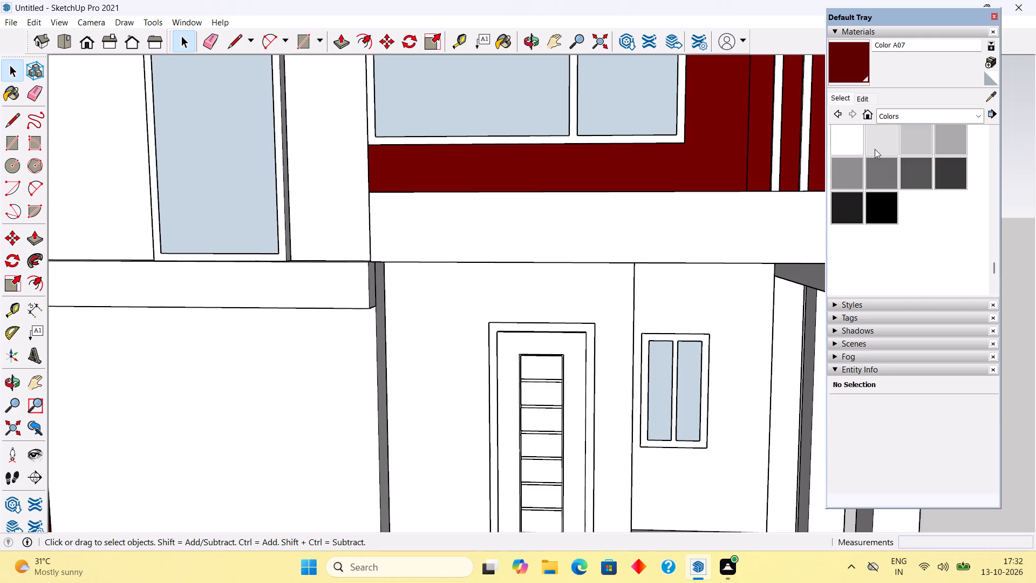
{"action": "left_click", "coordinate": [875, 149]}
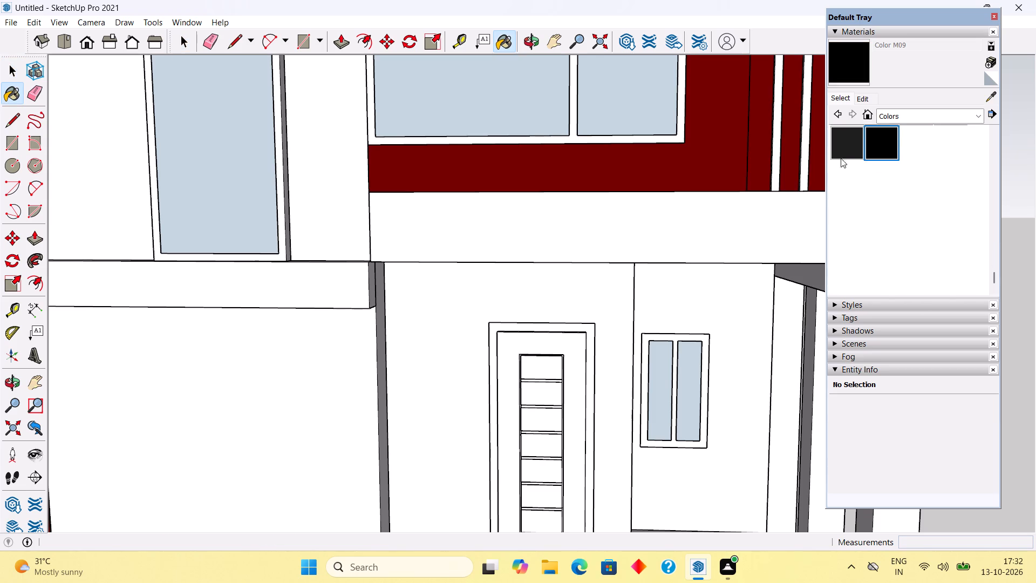
{"action": "left_click", "coordinate": [279, 201]}
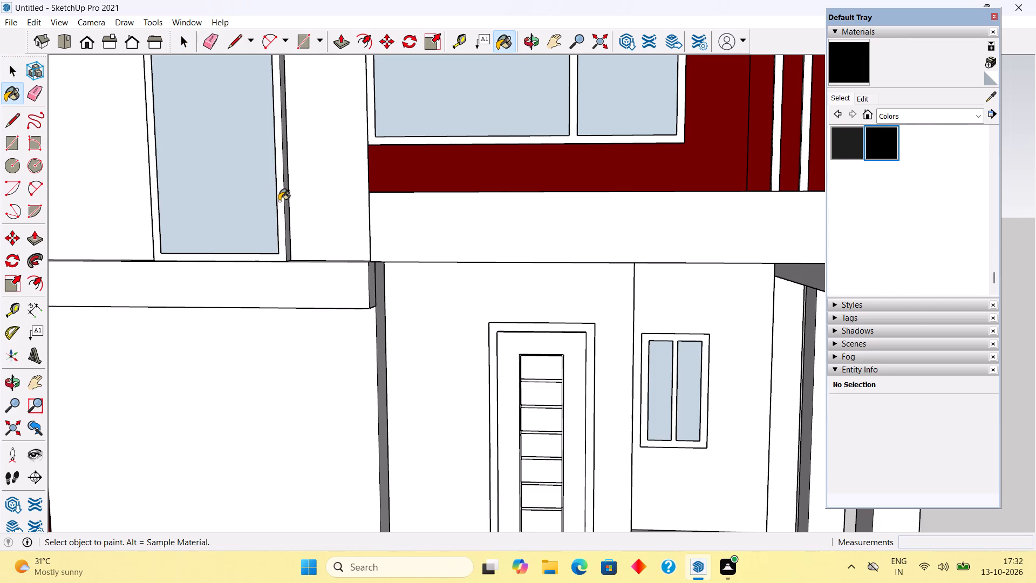
{"action": "key", "text": "space"}
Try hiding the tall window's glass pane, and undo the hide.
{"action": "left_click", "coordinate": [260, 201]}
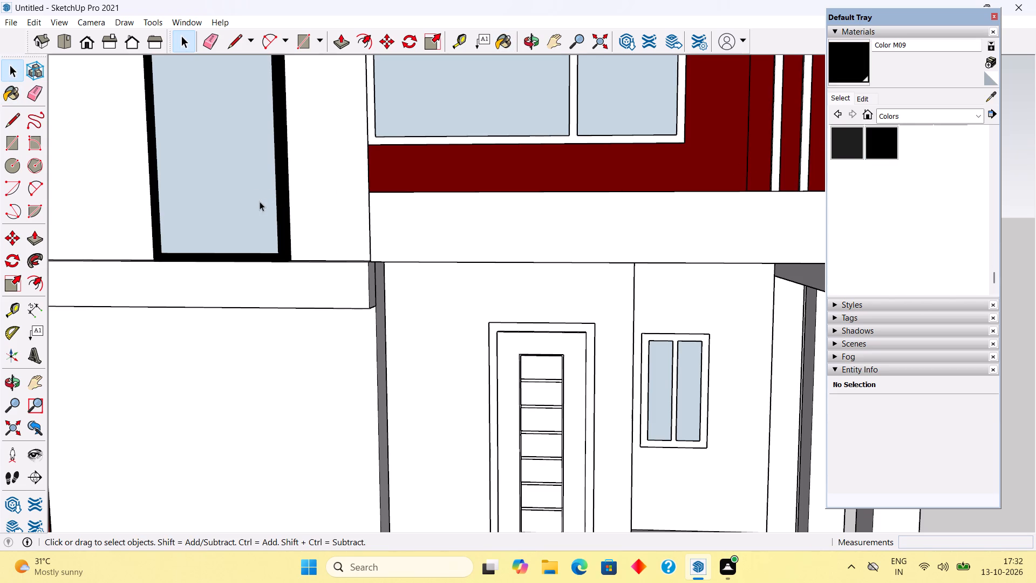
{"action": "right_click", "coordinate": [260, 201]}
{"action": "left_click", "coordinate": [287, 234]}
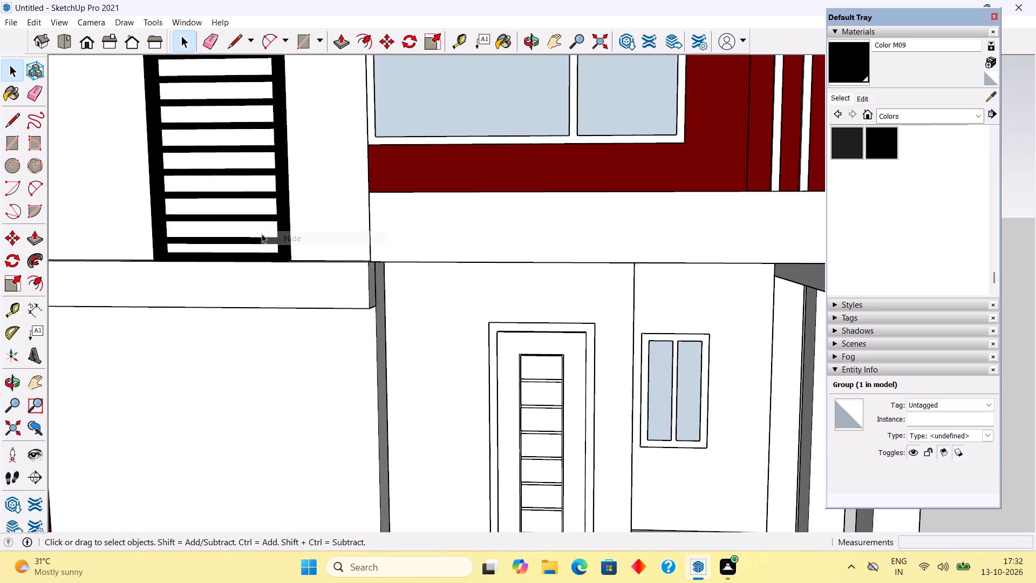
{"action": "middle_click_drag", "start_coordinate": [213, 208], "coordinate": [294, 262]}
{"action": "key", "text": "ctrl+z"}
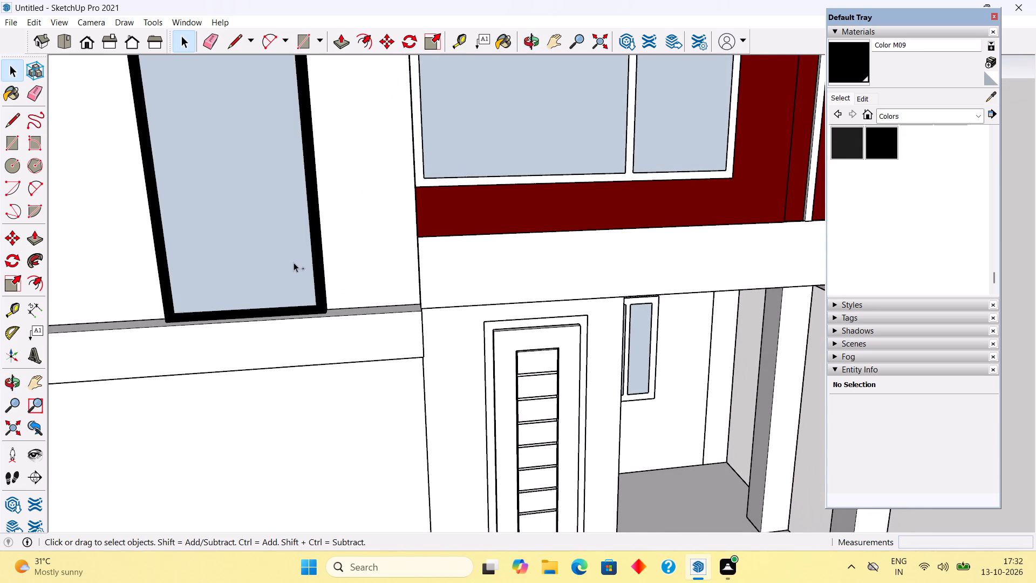
Paint the balcony glass railing's frame and the ground-floor window's frame with Color M09.
{"action": "scroll", "coordinate": [294, 262], "scroll_direction": "down", "scroll_amount": 4}
{"action": "scroll", "coordinate": [585, 267], "scroll_direction": "down", "scroll_amount": 1}
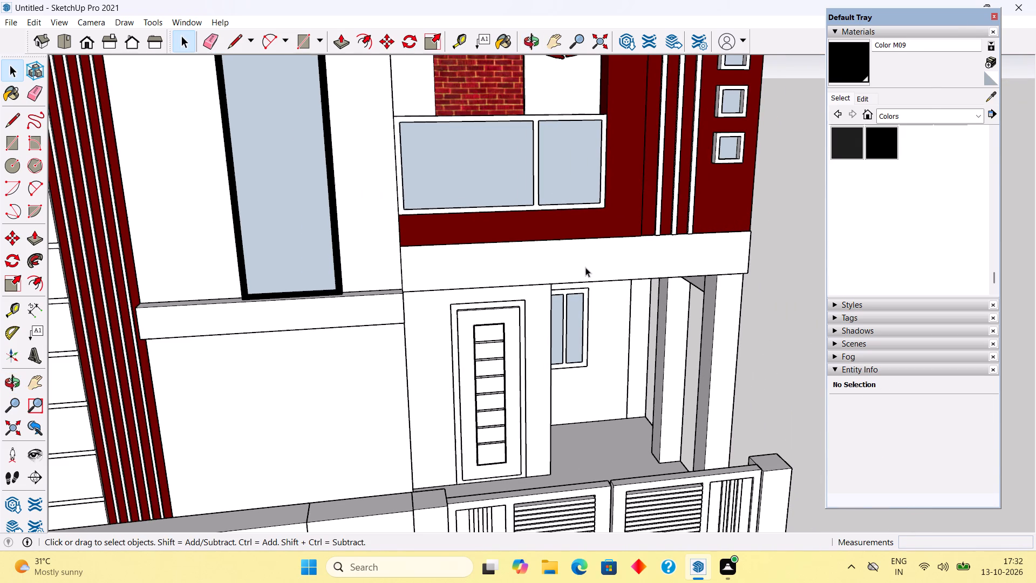
{"action": "scroll", "coordinate": [572, 269], "scroll_direction": "down", "scroll_amount": 3}
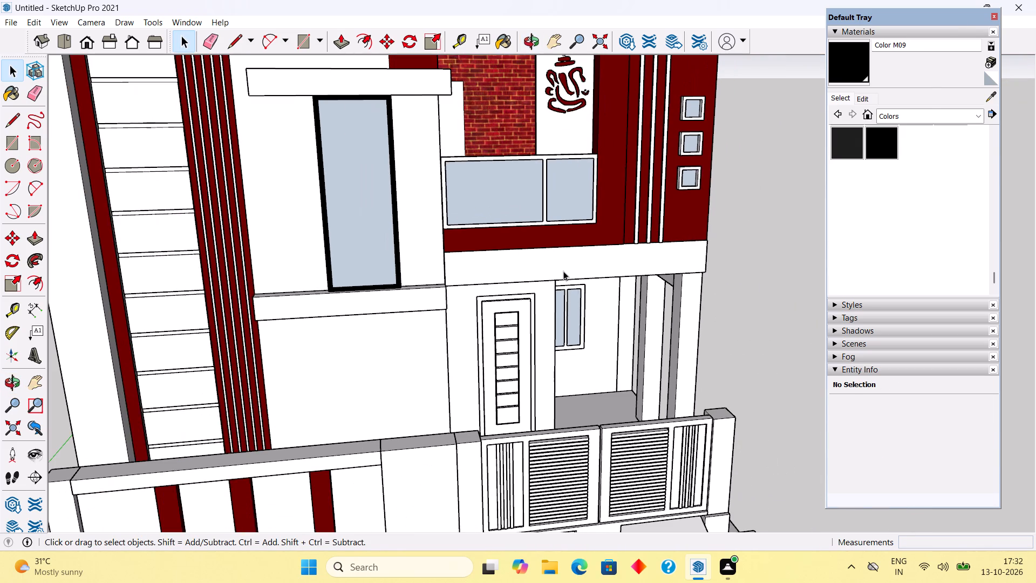
{"action": "middle_click_drag", "start_coordinate": [523, 316], "coordinate": [512, 318]}
{"action": "scroll", "coordinate": [512, 318], "scroll_direction": "up", "scroll_amount": 3}
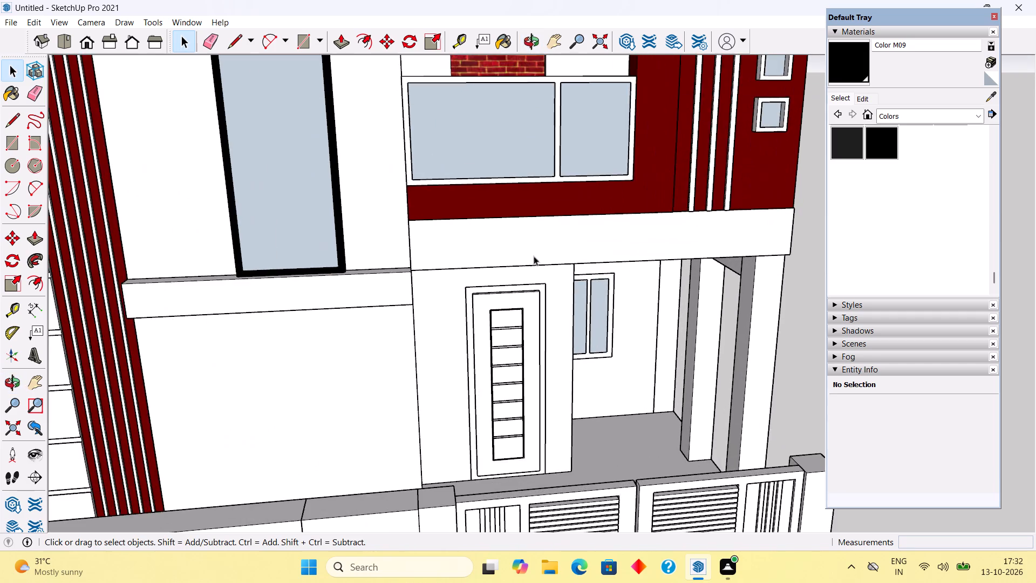
{"action": "scroll", "coordinate": [553, 180], "scroll_direction": "up", "scroll_amount": 4}
{"action": "left_click", "coordinate": [850, 72]}
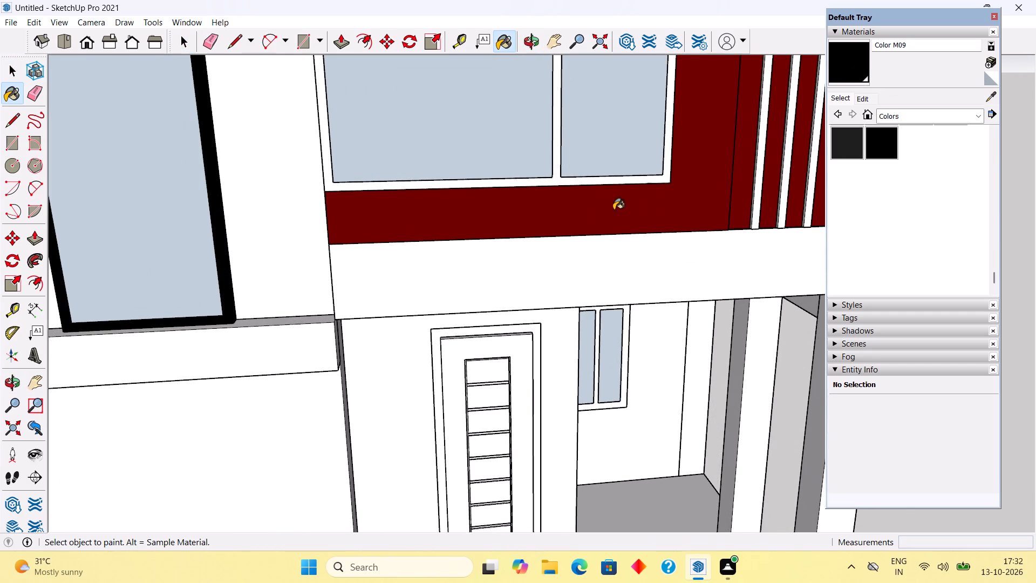
{"action": "scroll", "coordinate": [605, 216], "scroll_direction": "up", "scroll_amount": 2}
{"action": "left_click", "coordinate": [575, 174]}
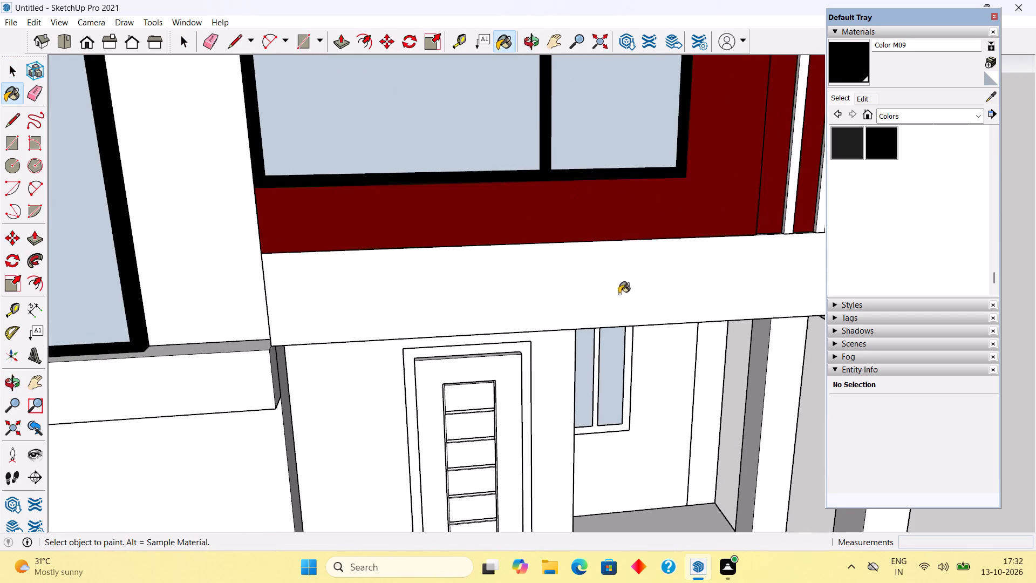
{"action": "left_click", "coordinate": [629, 368]}
{"action": "middle_click_drag", "start_coordinate": [604, 317], "coordinate": [571, 226]}
{"action": "scroll", "coordinate": [571, 226], "scroll_direction": "down", "scroll_amount": 3}
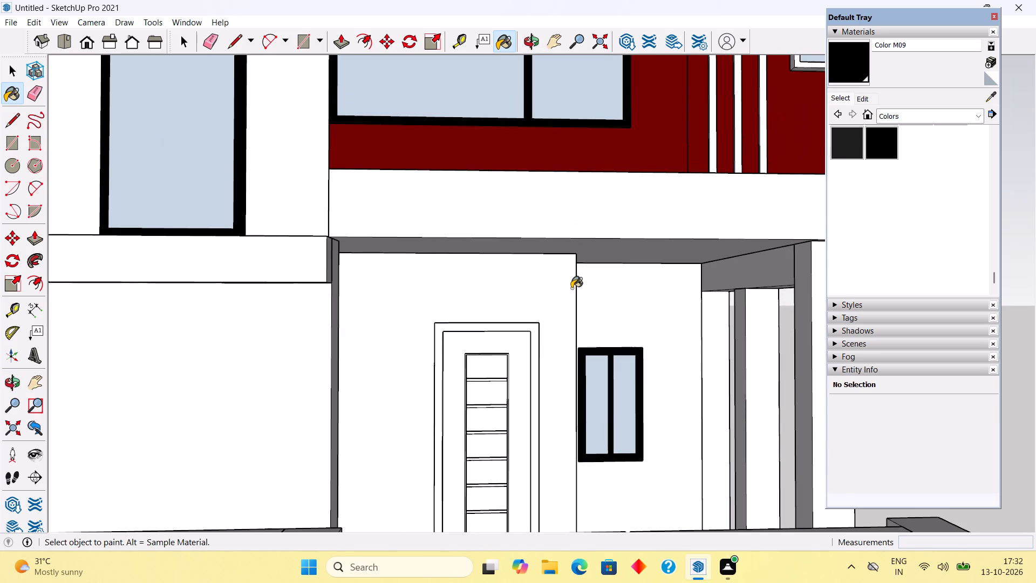
{"action": "key", "text": "space"}
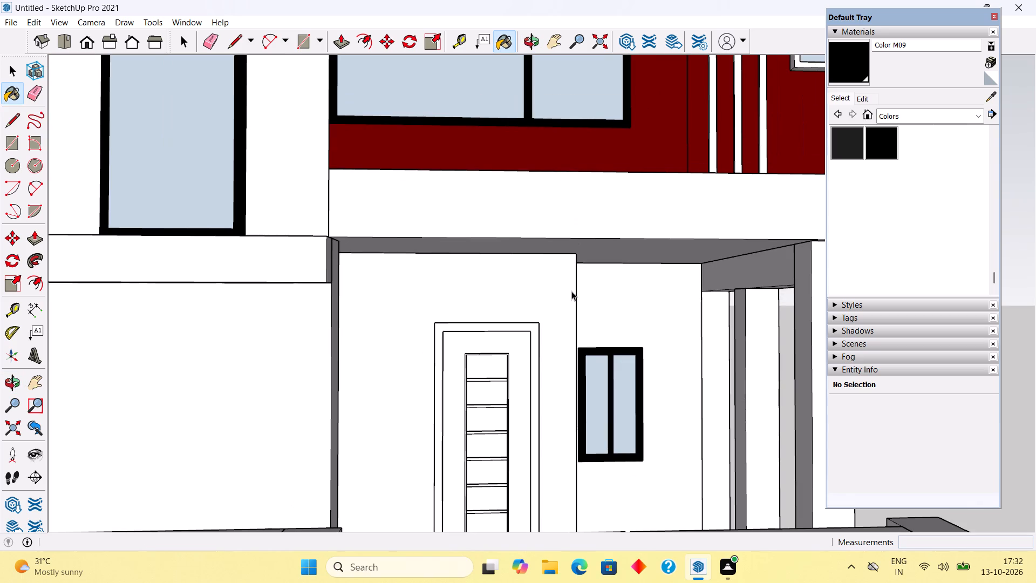
Paint the frames and horizontal slat infills of both front gate leaves with black Color M09.
{"action": "scroll", "coordinate": [569, 312], "scroll_direction": "down", "scroll_amount": 7}
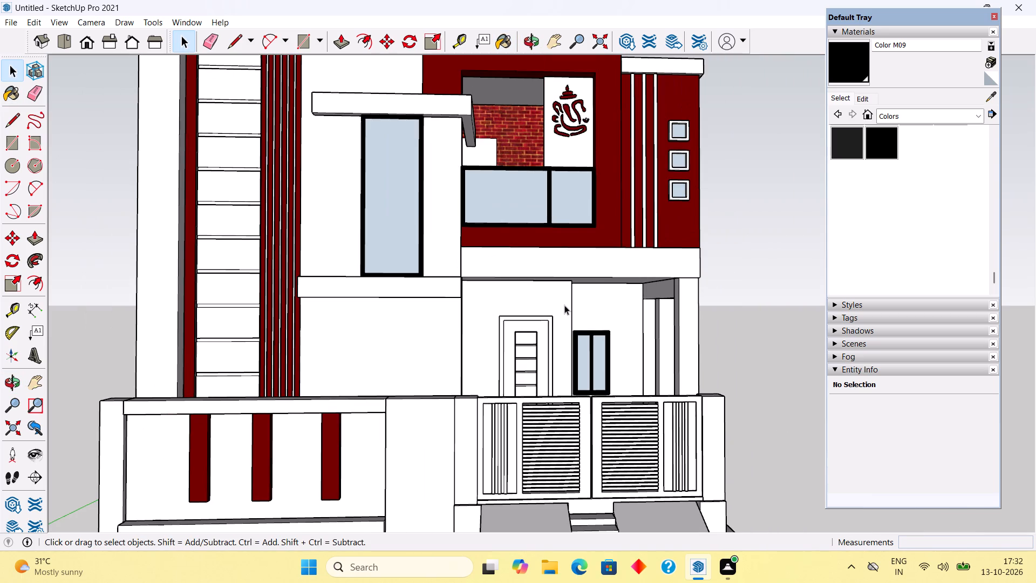
{"action": "scroll", "coordinate": [569, 435], "scroll_direction": "up", "scroll_amount": 4}
{"action": "triple_click", "coordinate": [576, 435]}
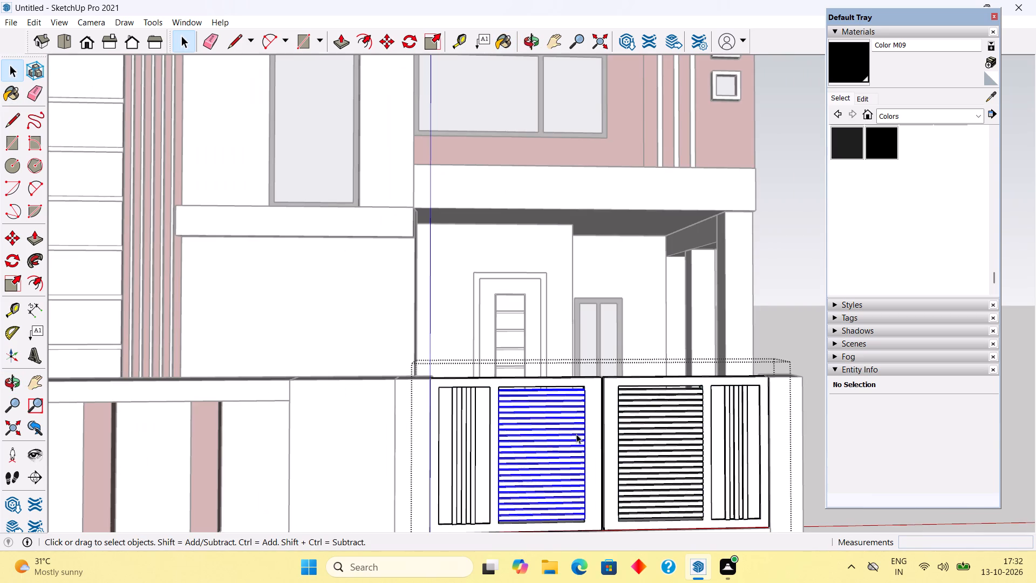
{"action": "left_click", "coordinate": [884, 130]}
{"action": "left_click", "coordinate": [551, 434]}
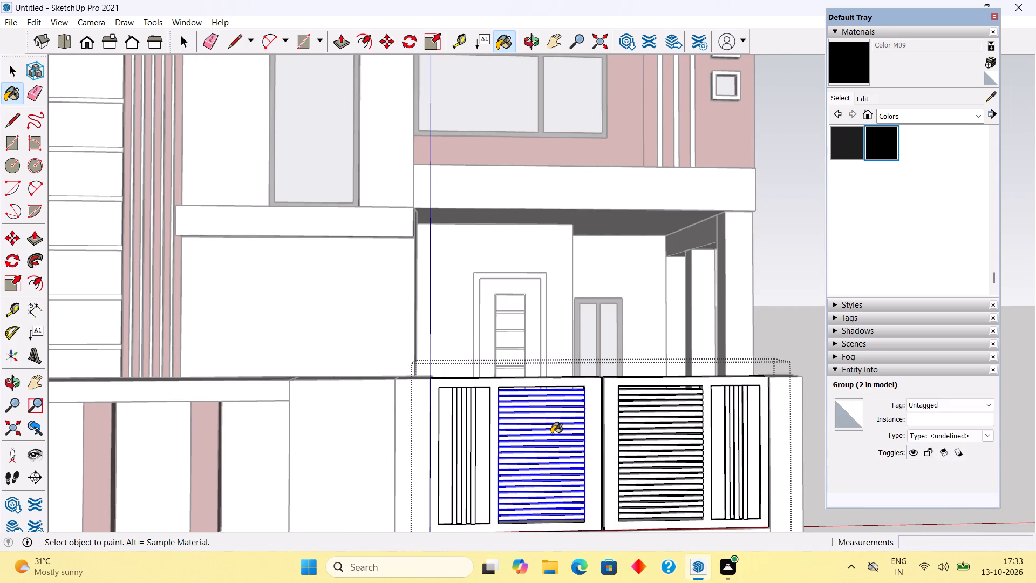
{"action": "left_click", "coordinate": [593, 408]}
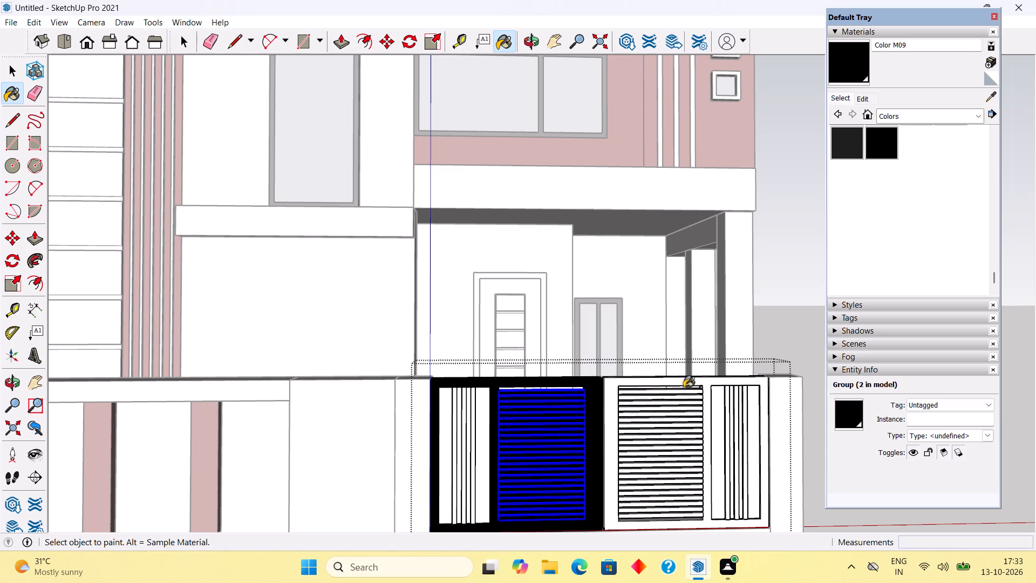
{"action": "left_click", "coordinate": [690, 382]}
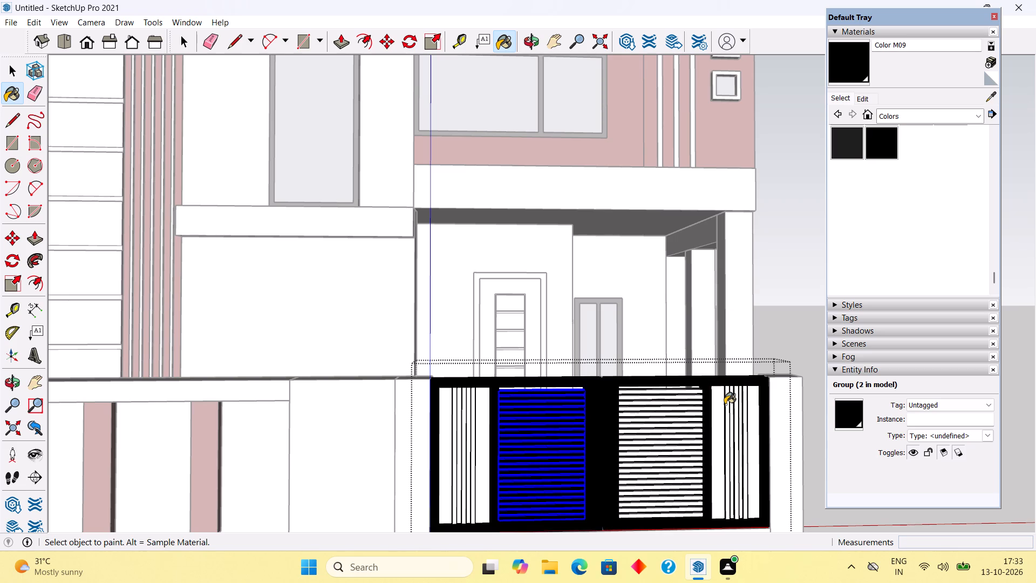
{"action": "scroll", "coordinate": [679, 433], "scroll_direction": "up", "scroll_amount": 5}
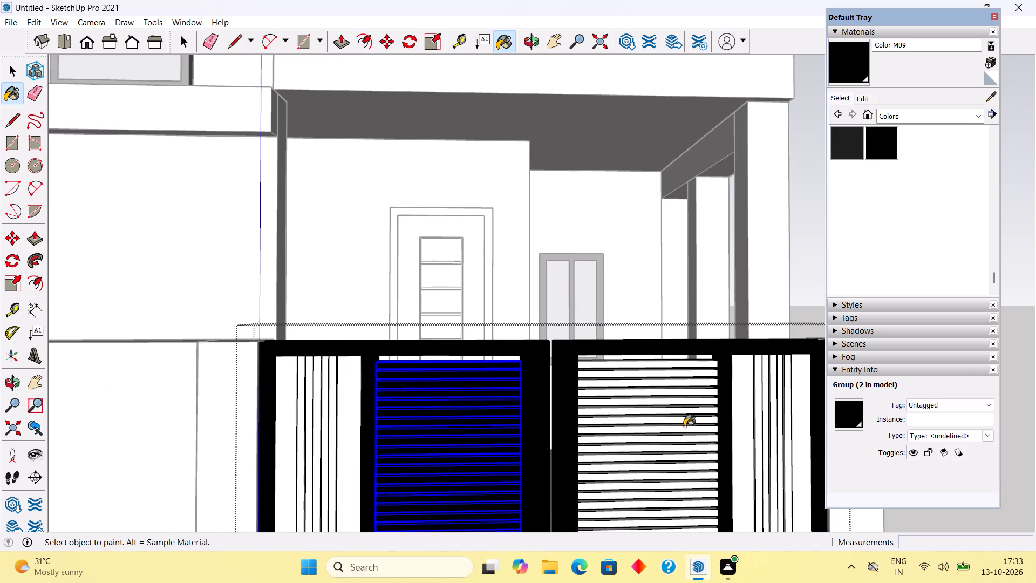
{"action": "left_click", "coordinate": [686, 429]}
{"action": "scroll", "coordinate": [686, 429], "scroll_direction": "down", "scroll_amount": 4}
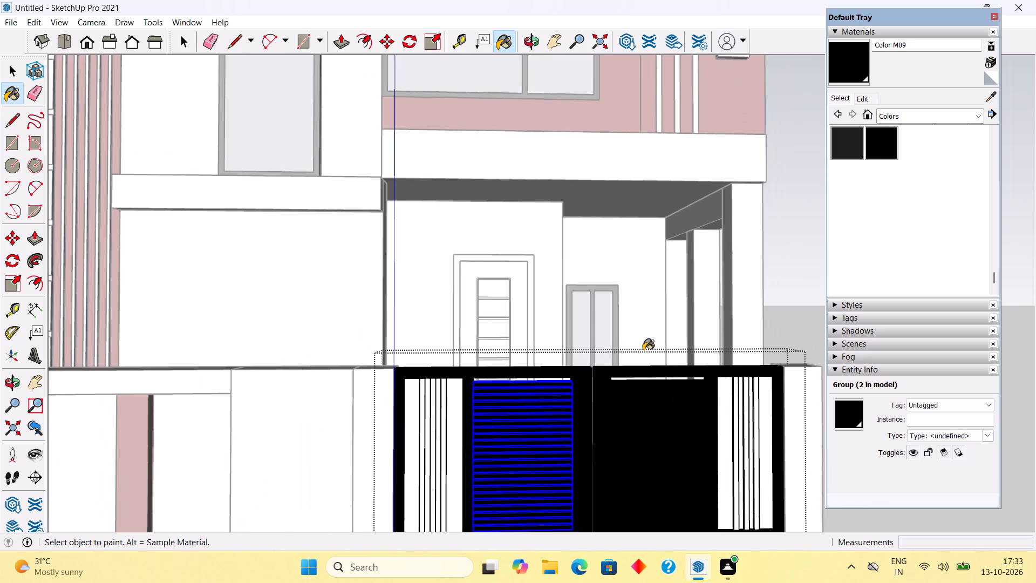
{"action": "scroll", "coordinate": [643, 349], "scroll_direction": "down", "scroll_amount": 4}
{"action": "key", "text": "space"}
{"action": "left_click", "coordinate": [782, 263]}
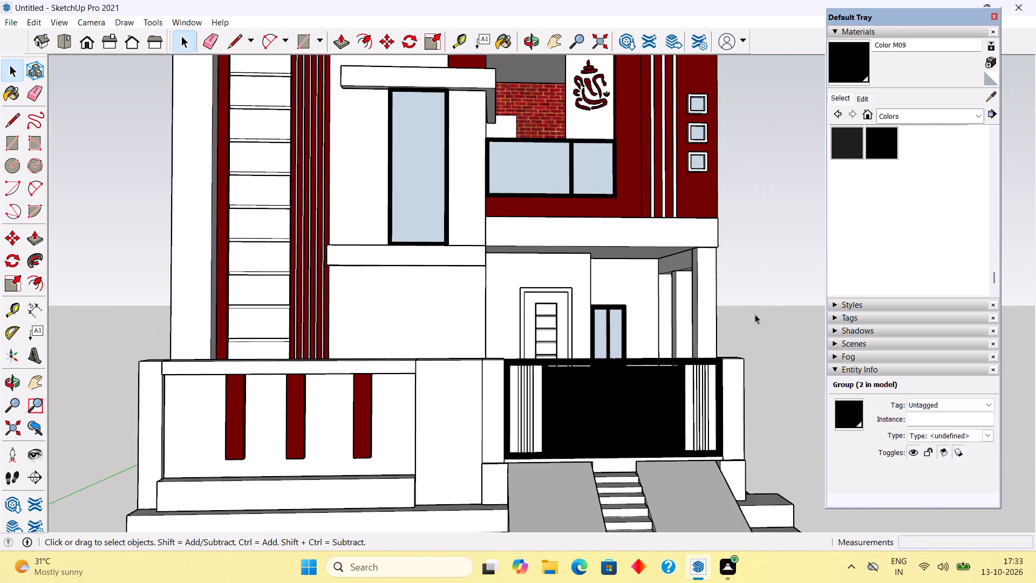
Open the horizontal slat group in the gate leaf before the door and delete three alternate slats near its top.
{"action": "middle_click_drag", "start_coordinate": [654, 394], "coordinate": [583, 392]}
{"action": "scroll", "coordinate": [570, 413], "scroll_direction": "up", "scroll_amount": 12}
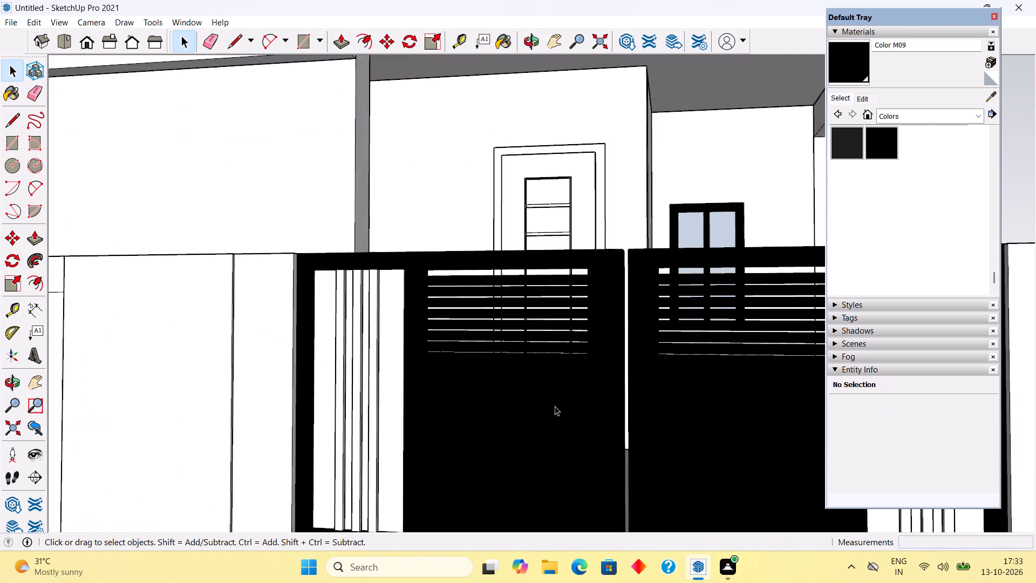
{"action": "scroll", "coordinate": [551, 390], "scroll_direction": "up", "scroll_amount": 4}
{"action": "scroll", "coordinate": [486, 289], "scroll_direction": "up", "scroll_amount": 4}
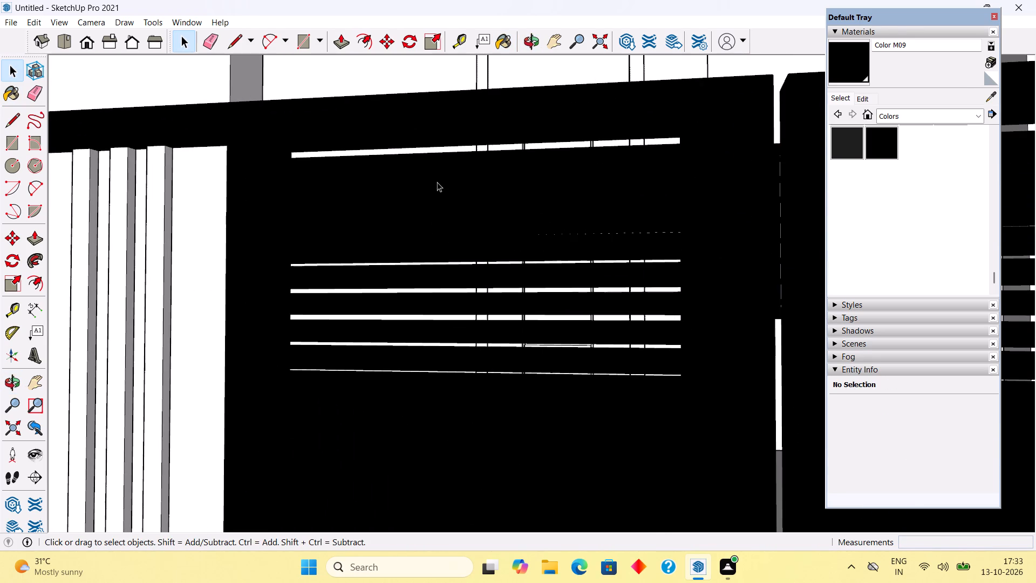
{"action": "triple_click", "coordinate": [442, 169]}
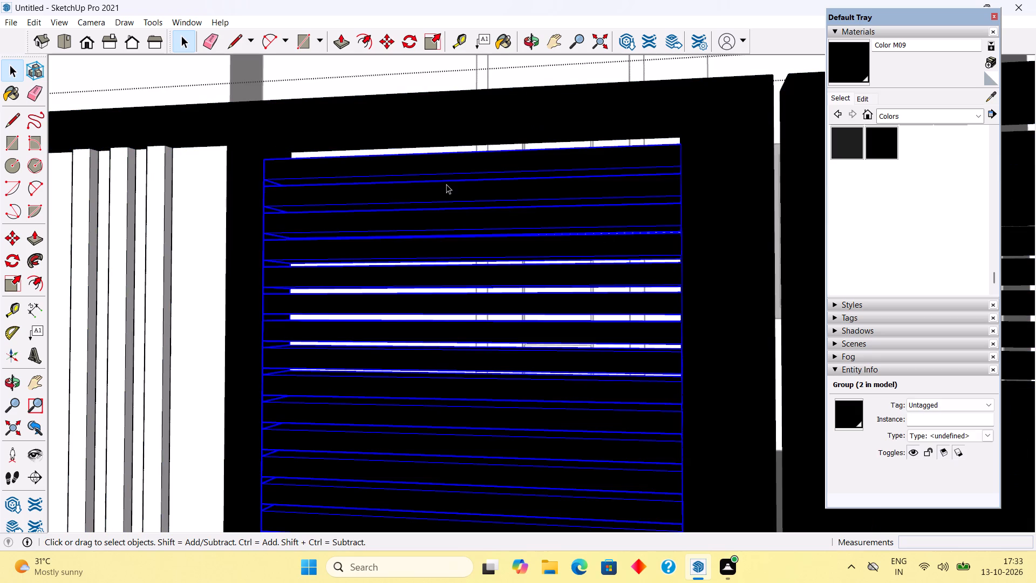
{"action": "left_click", "coordinate": [446, 185]}
{"action": "triple_click", "coordinate": [449, 190]}
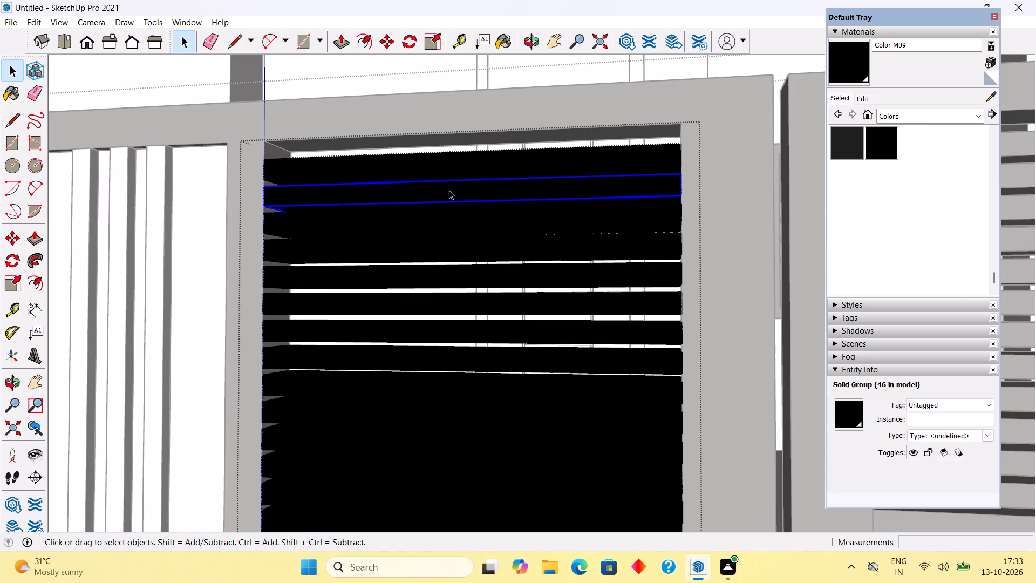
{"action": "middle_click_drag", "start_coordinate": [449, 197], "coordinate": [536, 212]}
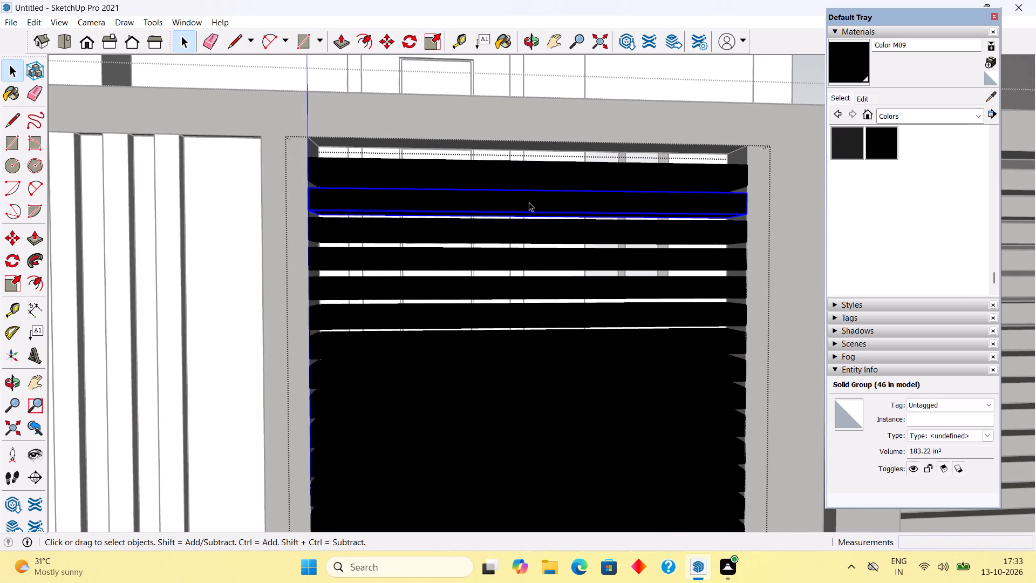
{"action": "key", "text": "Delete"}
{"action": "left_click", "coordinate": [535, 254]}
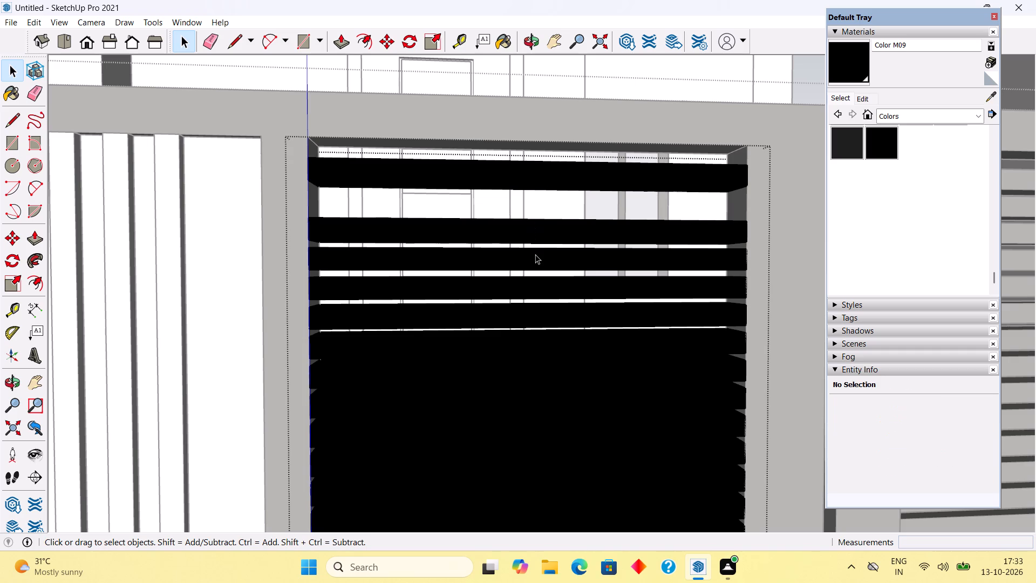
{"action": "key", "text": "Delete"}
{"action": "left_click", "coordinate": [534, 315]}
{"action": "key", "text": "Delete"}
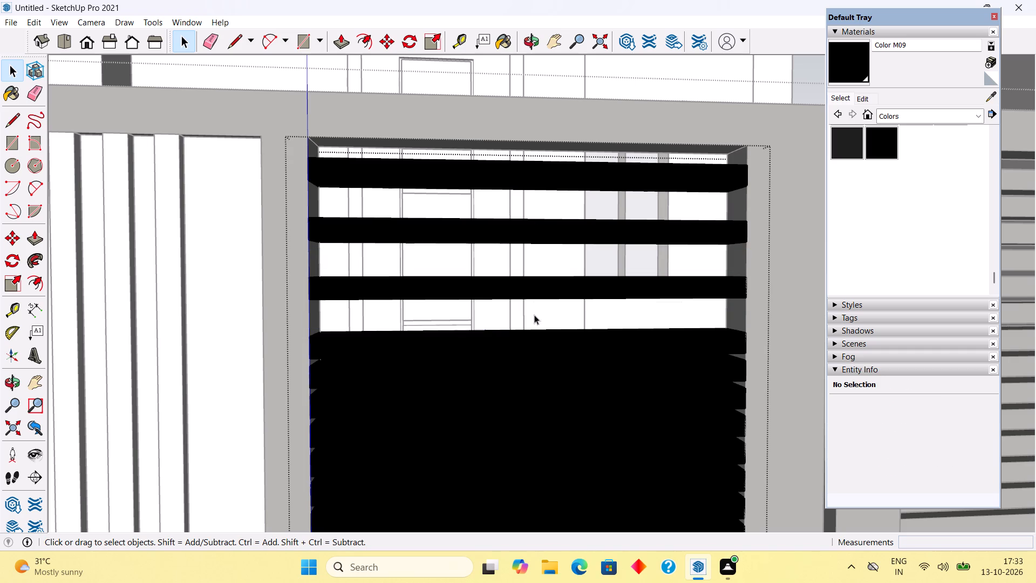
Continue deleting every other slat down through the middle of the same gate leaf to leave even gaps.
{"action": "scroll", "coordinate": [529, 321], "scroll_direction": "down", "scroll_amount": 6}
{"action": "middle_click_drag", "start_coordinate": [534, 337], "coordinate": [531, 245]}
{"action": "scroll", "coordinate": [531, 315], "scroll_direction": "up", "scroll_amount": 6}
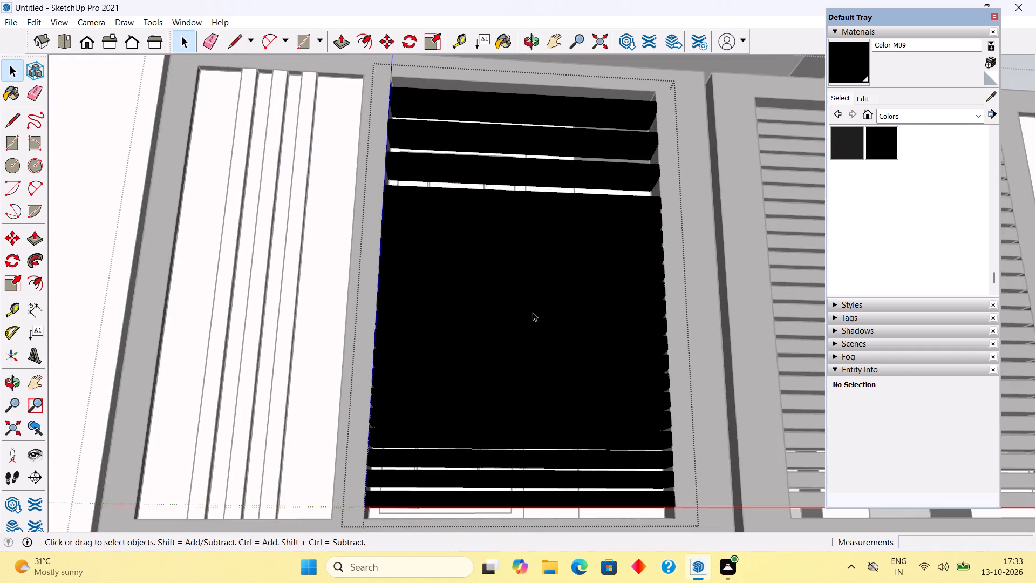
{"action": "scroll", "coordinate": [533, 312], "scroll_direction": "up", "scroll_amount": 4}
{"action": "middle_click_drag", "start_coordinate": [516, 178], "coordinate": [451, 322]}
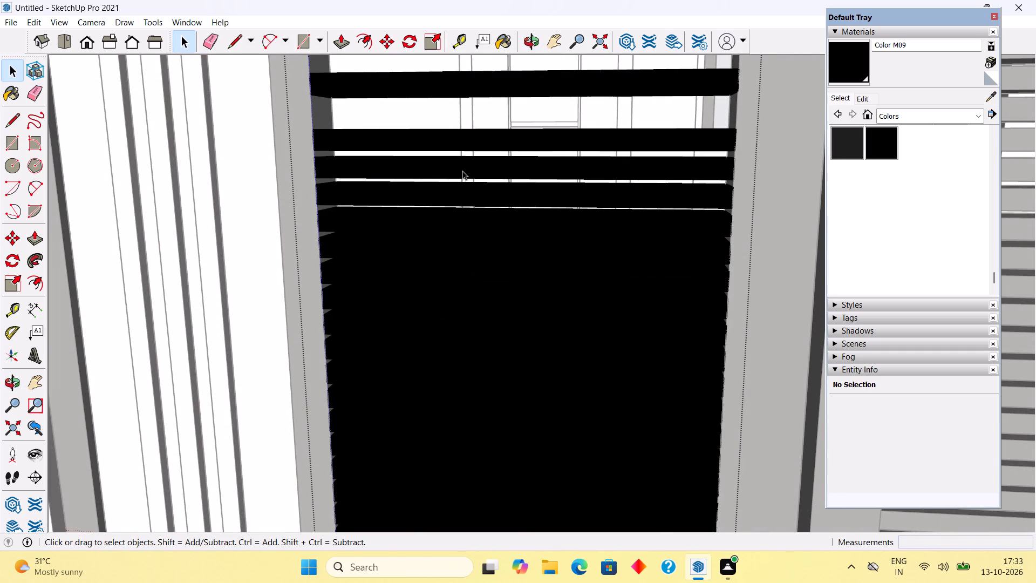
{"action": "left_click", "coordinate": [464, 168]}
{"action": "key", "text": "Delete"}
{"action": "left_click", "coordinate": [480, 221]}
{"action": "key", "text": "Delete"}
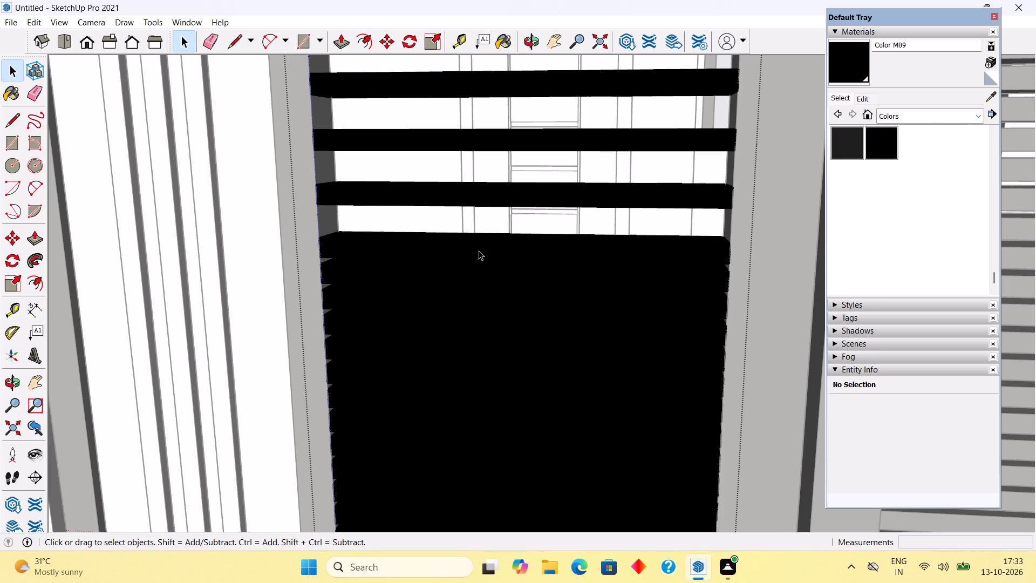
{"action": "middle_click_drag", "start_coordinate": [479, 250], "coordinate": [503, 200]}
{"action": "left_click", "coordinate": [506, 199]}
{"action": "key", "text": "Delete"}
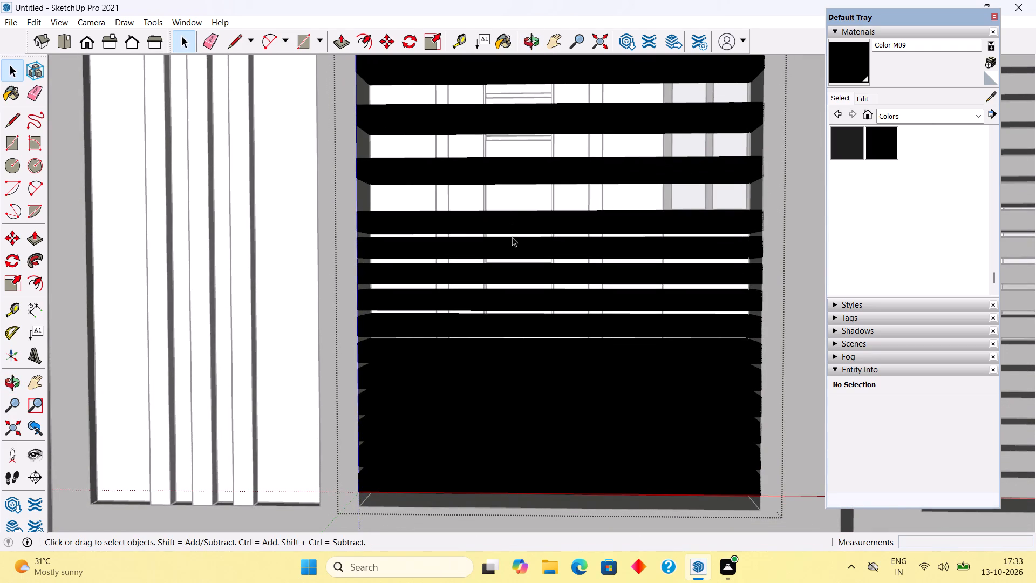
{"action": "left_click", "coordinate": [513, 241]}
{"action": "key", "text": "Delete"}
{"action": "left_click", "coordinate": [521, 293]}
{"action": "key", "text": "Delete"}
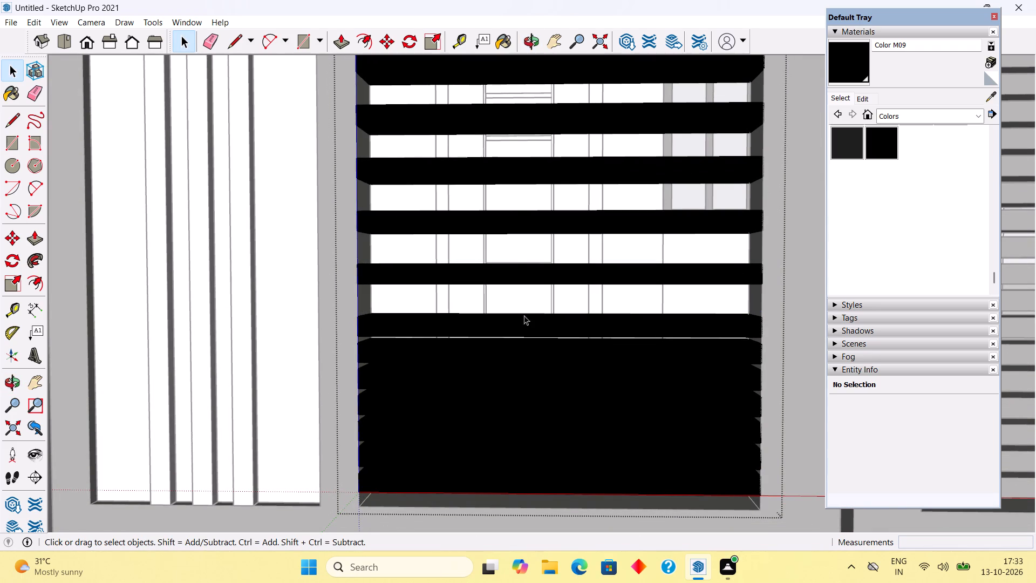
{"action": "left_click", "coordinate": [528, 348]}
{"action": "key", "text": "Delete"}
Delete the remaining alternate slats near the bottom of the same gate leaf and close the slat group.
{"action": "middle_click_drag", "start_coordinate": [528, 354], "coordinate": [534, 353]}
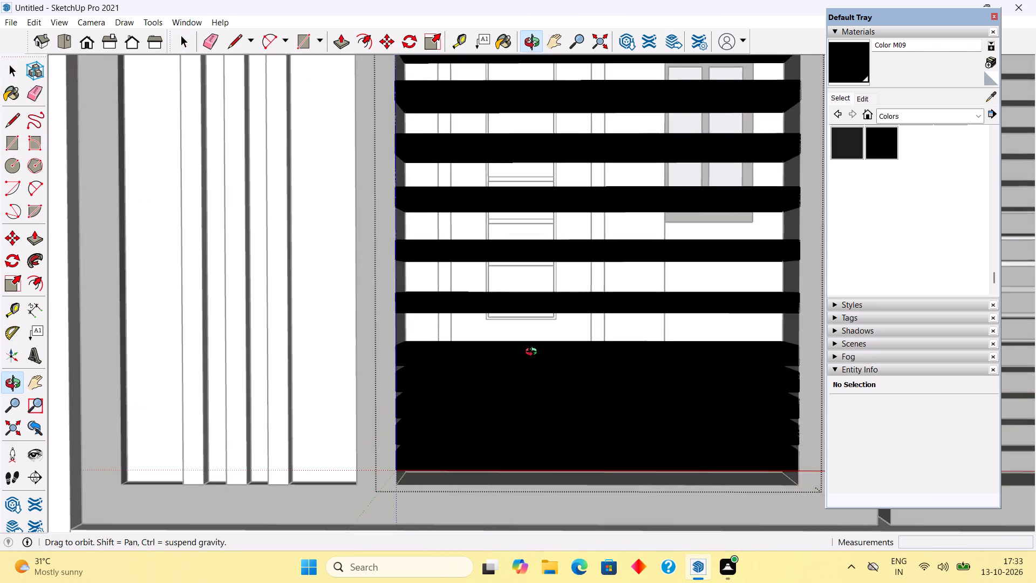
{"action": "middle_click_drag", "start_coordinate": [534, 353], "coordinate": [535, 324]}
{"action": "scroll", "coordinate": [535, 324], "scroll_direction": "up", "scroll_amount": 2}
{"action": "scroll", "coordinate": [541, 182], "scroll_direction": "up", "scroll_amount": 2}
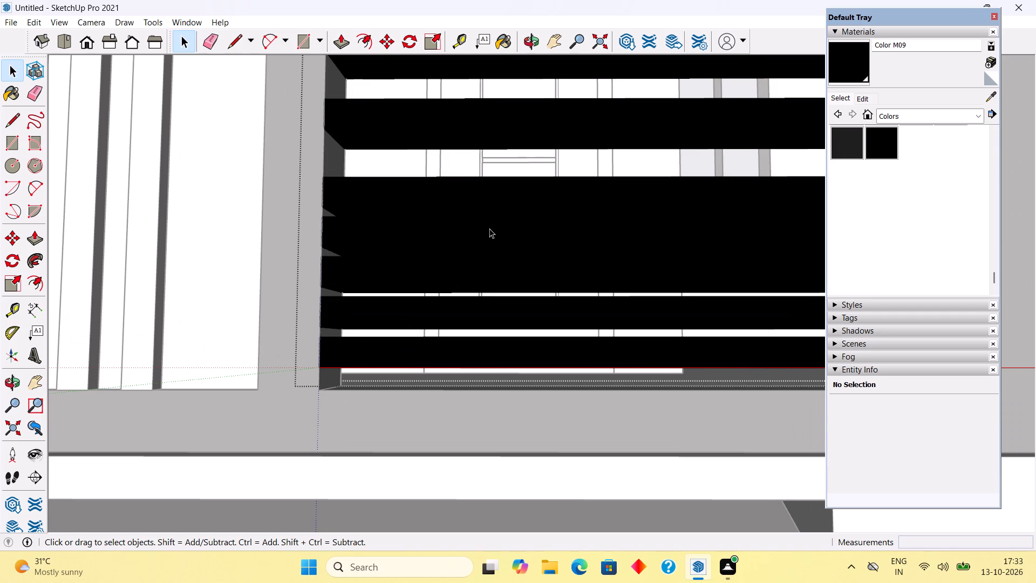
{"action": "left_click", "coordinate": [489, 228]}
{"action": "key", "text": "Delete"}
{"action": "left_click", "coordinate": [495, 302]}
{"action": "key", "text": "Delete"}
{"action": "scroll", "coordinate": [495, 302], "scroll_direction": "down", "scroll_amount": 3}
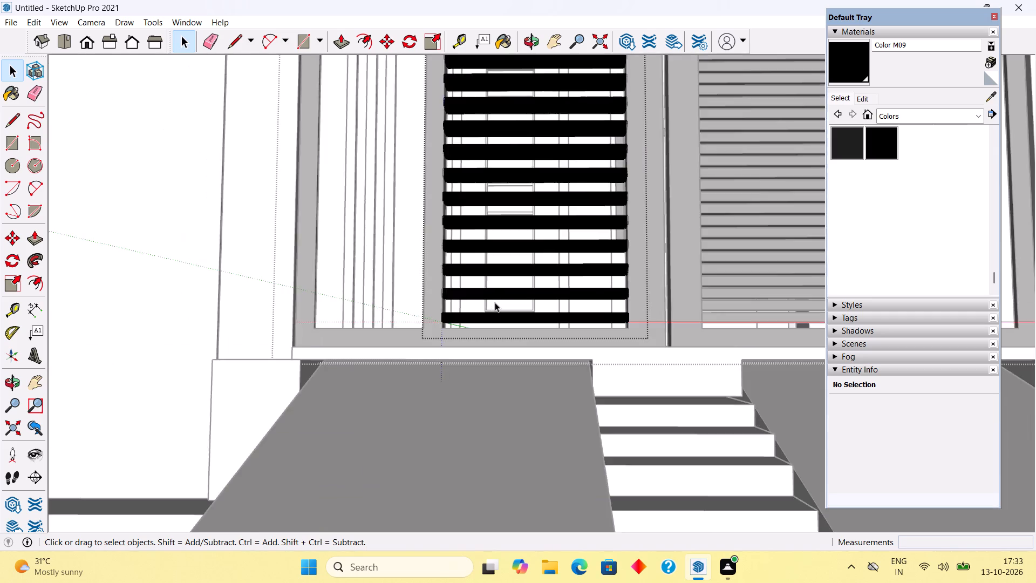
{"action": "scroll", "coordinate": [495, 302], "scroll_direction": "down", "scroll_amount": 12}
{"action": "scroll", "coordinate": [501, 246], "scroll_direction": "down", "scroll_amount": 1}
{"action": "middle_click_drag", "start_coordinate": [499, 281], "coordinate": [503, 335]}
{"action": "left_click", "coordinate": [737, 123]}
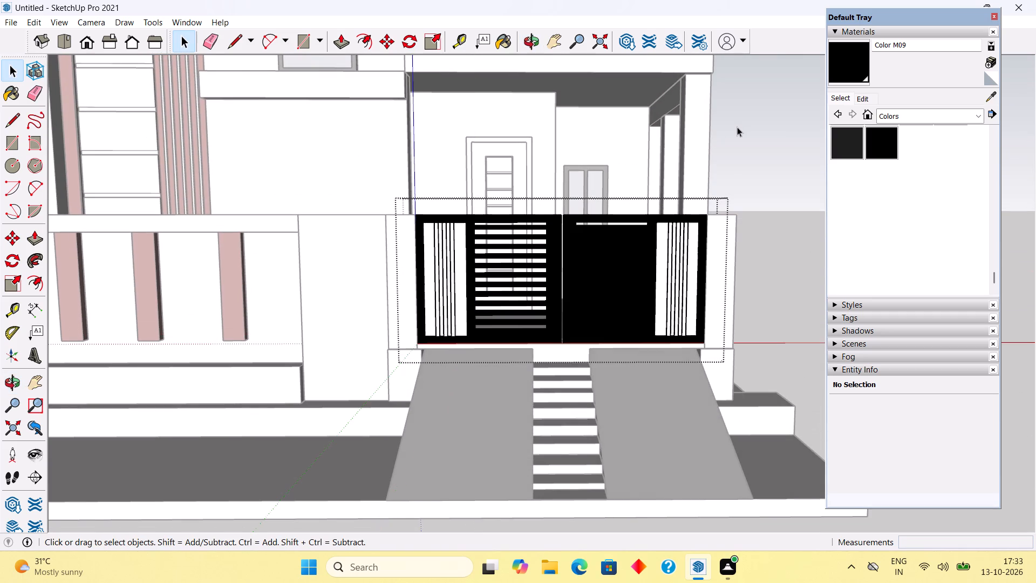
Delete the whole dense slat group from the other gate leaf, in front of the ground-floor window.
{"action": "scroll", "coordinate": [630, 272], "scroll_direction": "up", "scroll_amount": 1}
{"action": "middle_click_drag", "start_coordinate": [628, 268], "coordinate": [619, 243]}
{"action": "scroll", "coordinate": [602, 226], "scroll_direction": "up", "scroll_amount": 3}
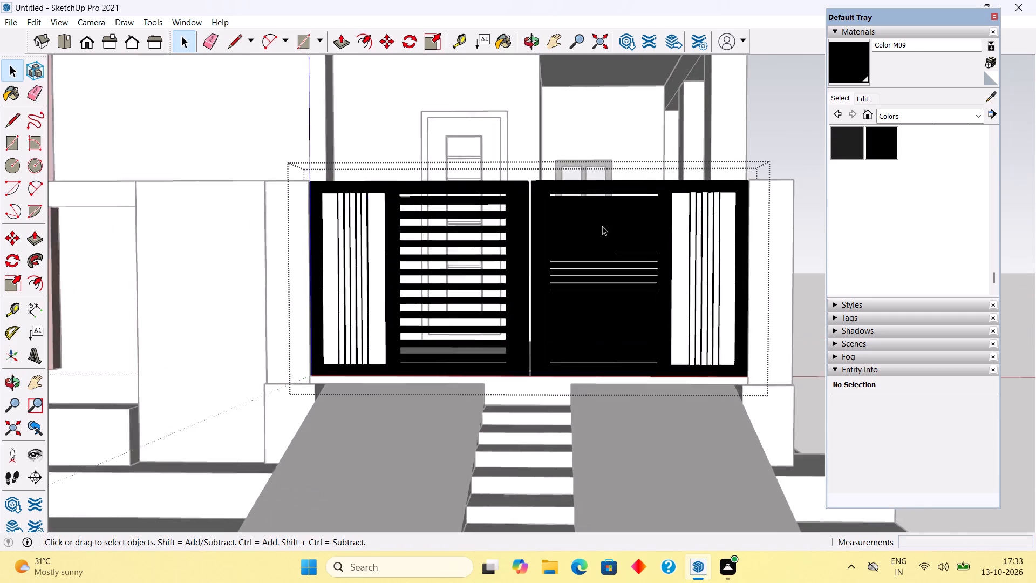
{"action": "scroll", "coordinate": [602, 226], "scroll_direction": "up", "scroll_amount": 2}
{"action": "left_click", "coordinate": [602, 226]}
{"action": "key", "text": "Delete"}
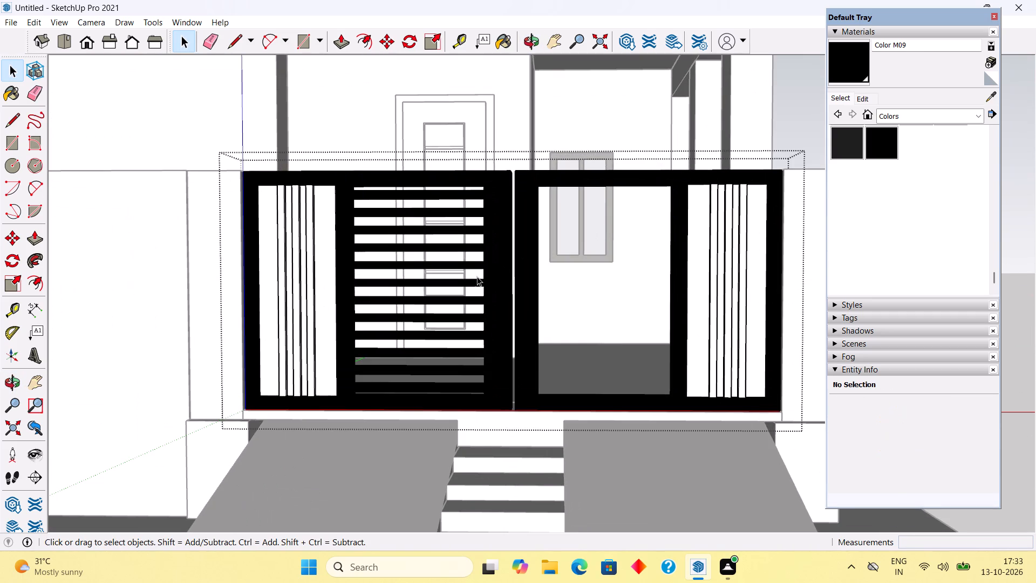
Copy the thinned slat group about 3' 6 3/4" across into the empty opening of the other gate leaf.
{"action": "left_click", "coordinate": [477, 276]}
{"action": "scroll", "coordinate": [467, 208], "scroll_direction": "up", "scroll_amount": 3}
{"action": "left_click", "coordinate": [466, 189]}
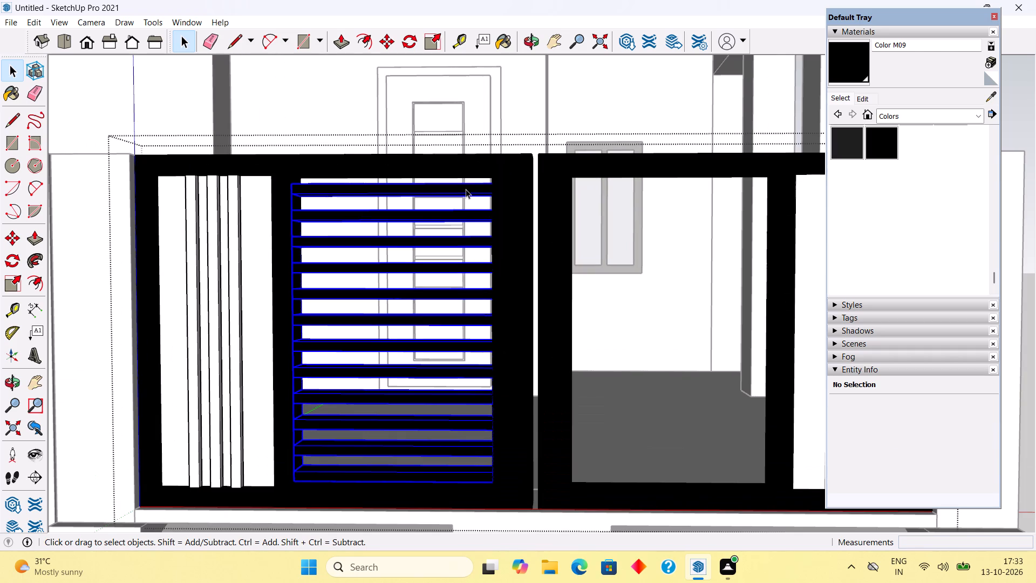
{"action": "key", "text": "m"}
{"action": "left_click", "coordinate": [477, 197]}
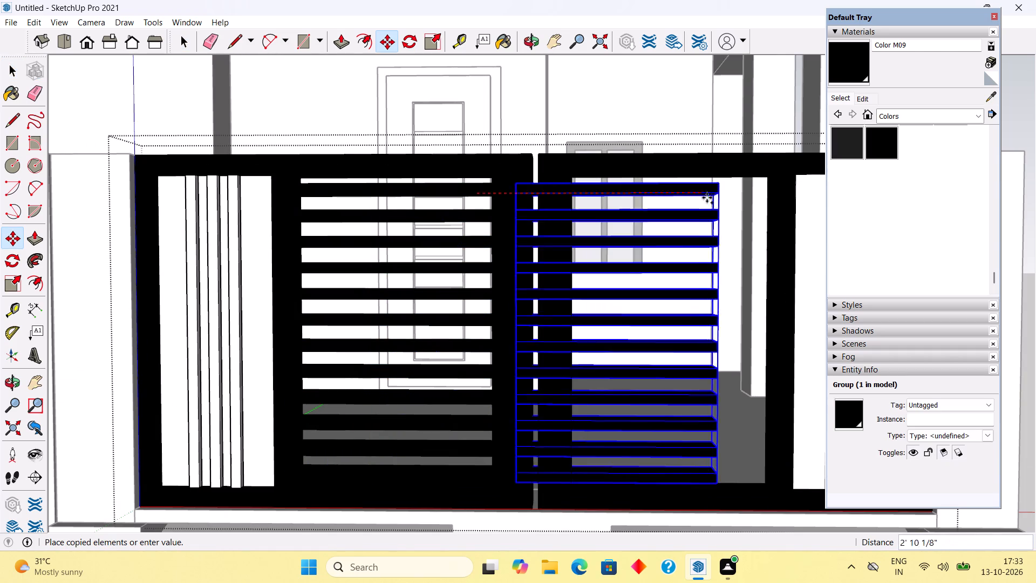
{"action": "key", "text": "space"}
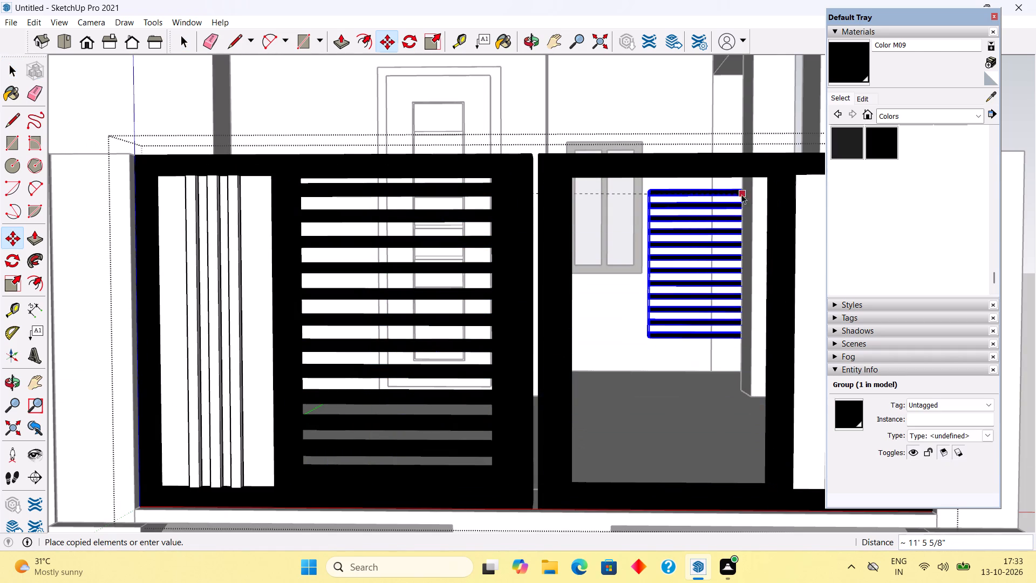
{"action": "key", "text": "m"}
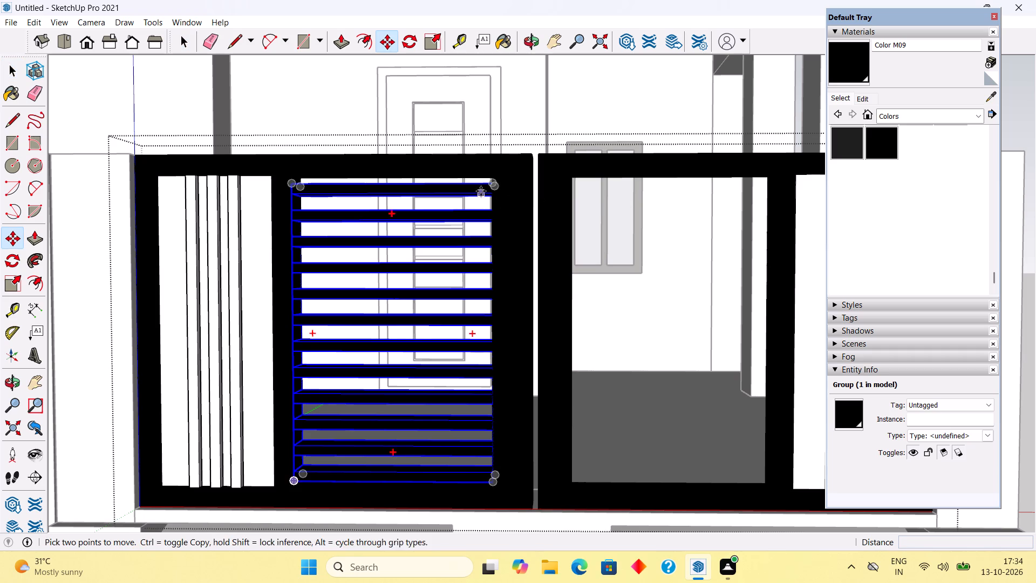
{"action": "left_click", "coordinate": [495, 185]}
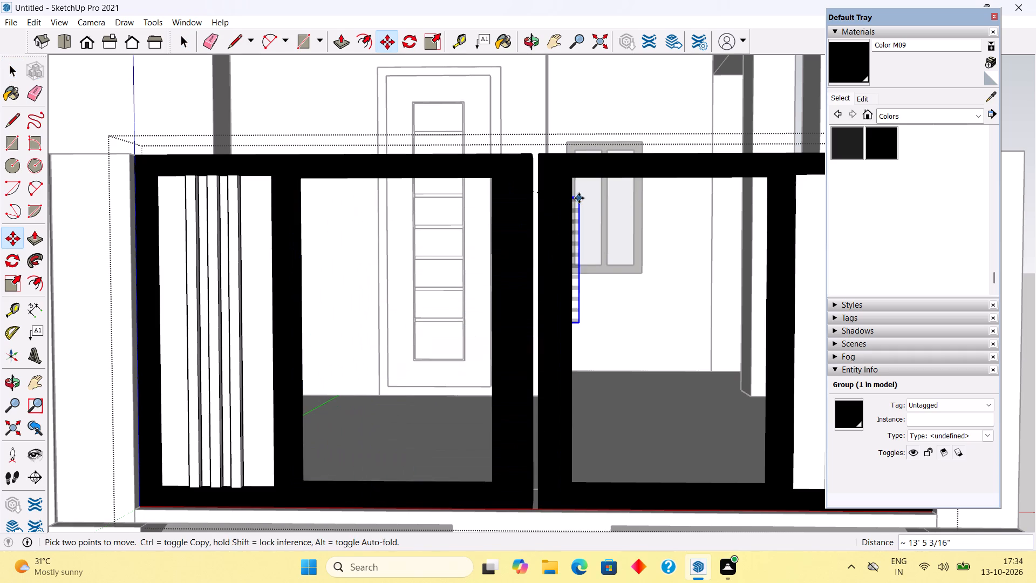
{"action": "left_click", "coordinate": [772, 189]}
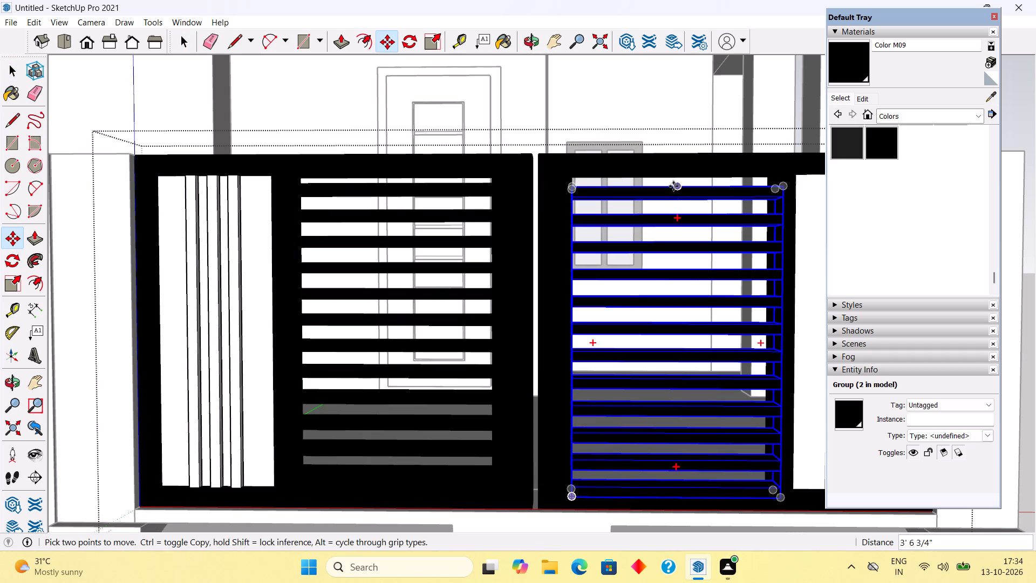
Move the copied slat group about 4" back into the depth of the gate leaf's frame opening.
{"action": "scroll", "coordinate": [681, 195], "scroll_direction": "up", "scroll_amount": 6}
{"action": "scroll", "coordinate": [401, 216], "scroll_direction": "down", "scroll_amount": 6}
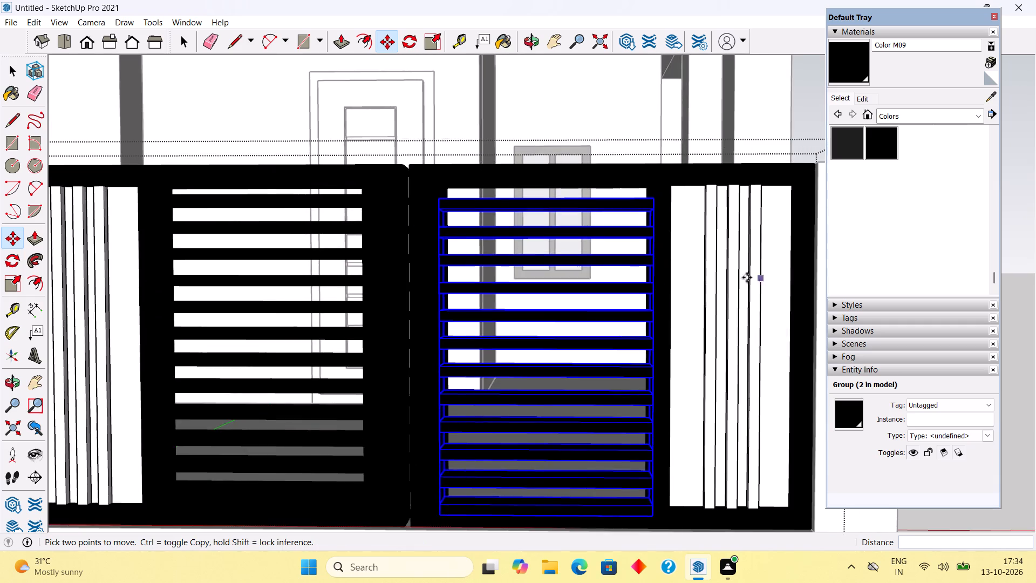
{"action": "middle_click_drag", "start_coordinate": [671, 280], "coordinate": [513, 277]}
{"action": "scroll", "coordinate": [383, 194], "scroll_direction": "up", "scroll_amount": 4}
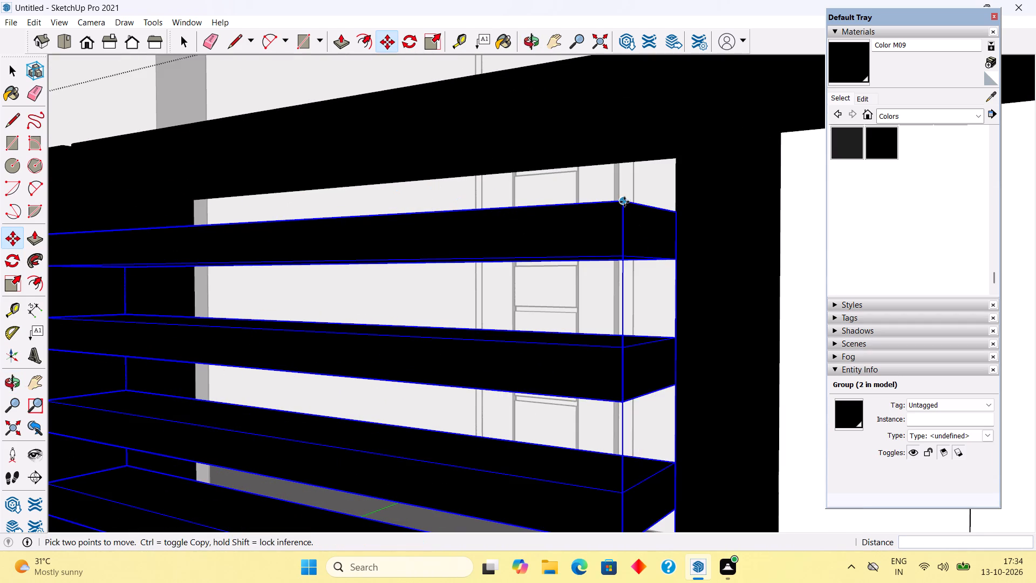
{"action": "left_click", "coordinate": [624, 202]}
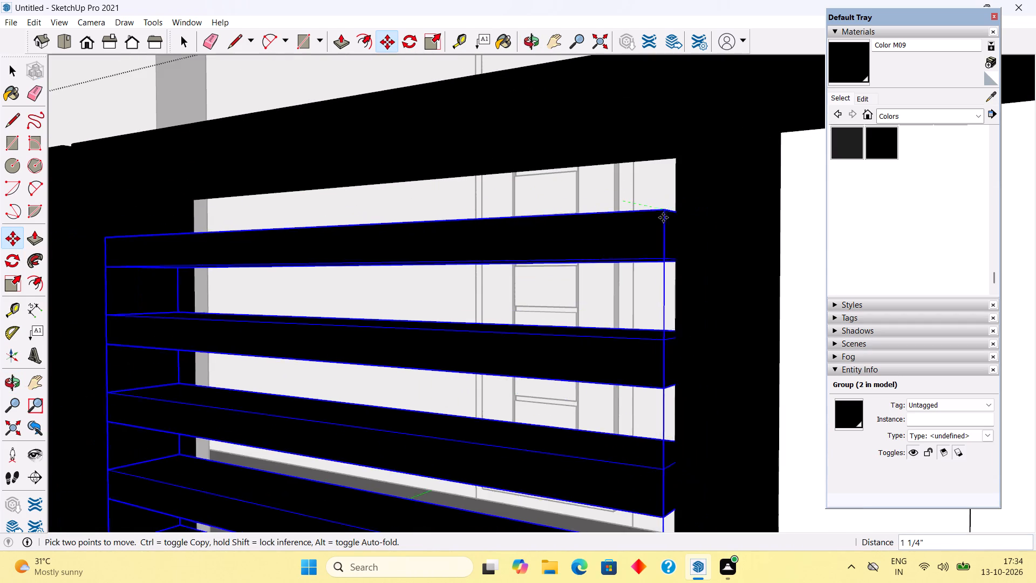
{"action": "middle_click_drag", "start_coordinate": [663, 236], "coordinate": [742, 296]}
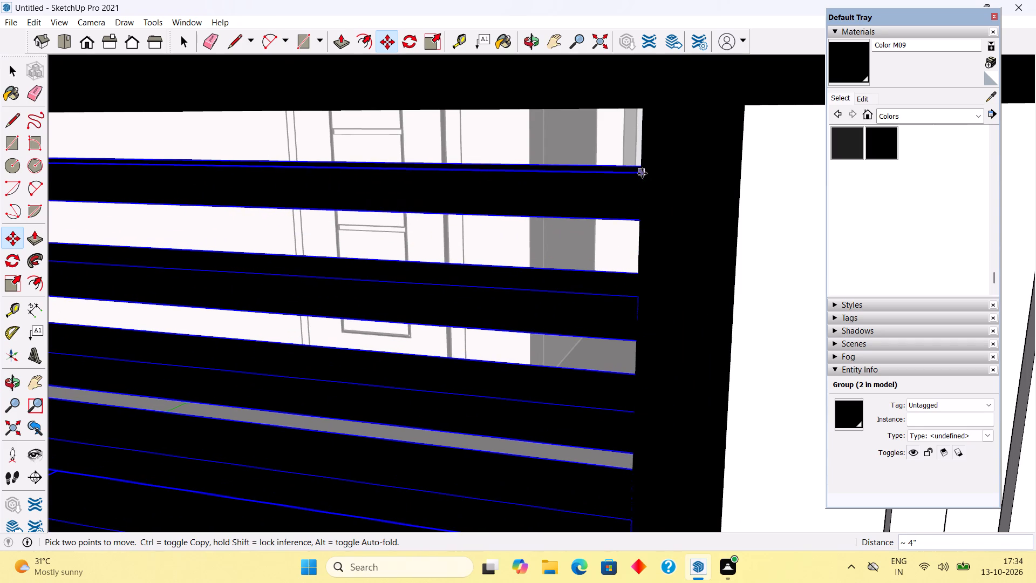
{"action": "left_click", "coordinate": [641, 174]}
{"action": "scroll", "coordinate": [641, 174], "scroll_direction": "down", "scroll_amount": 11}
{"action": "key", "text": "space"}
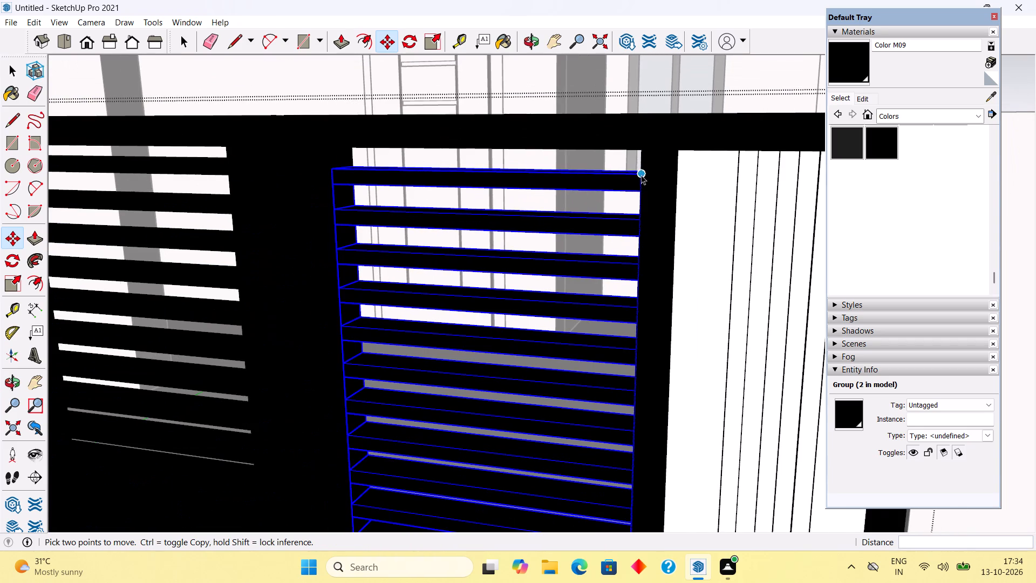
Raise the same slat group about 3/4" within the gate leaf in front of the ground-floor window, and deselect it.
{"action": "scroll", "coordinate": [625, 183], "scroll_direction": "down", "scroll_amount": 10}
{"action": "middle_click_drag", "start_coordinate": [605, 242], "coordinate": [669, 219]}
{"action": "scroll", "coordinate": [580, 157], "scroll_direction": "up", "scroll_amount": 4}
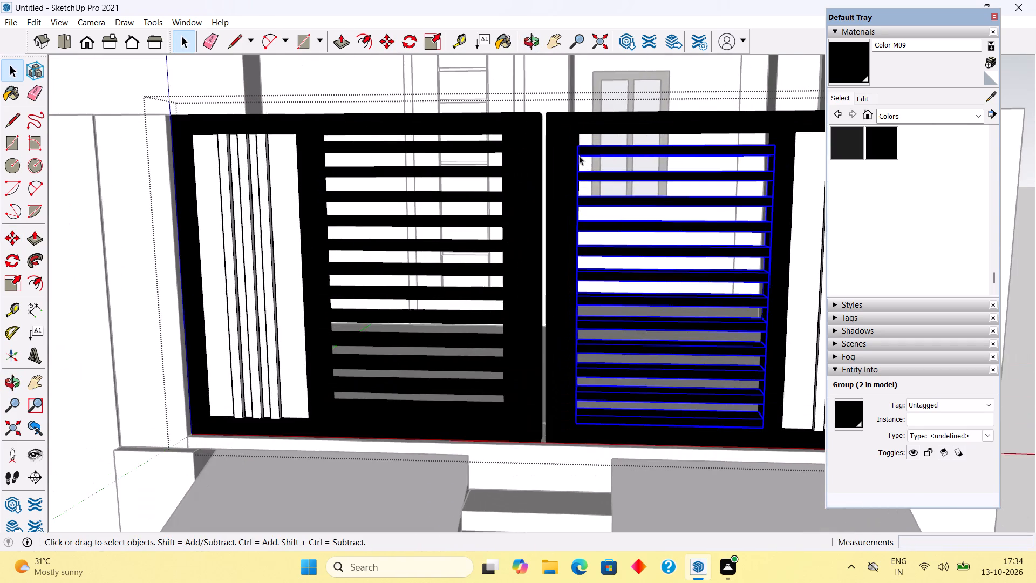
{"action": "scroll", "coordinate": [576, 151], "scroll_direction": "up", "scroll_amount": 12}
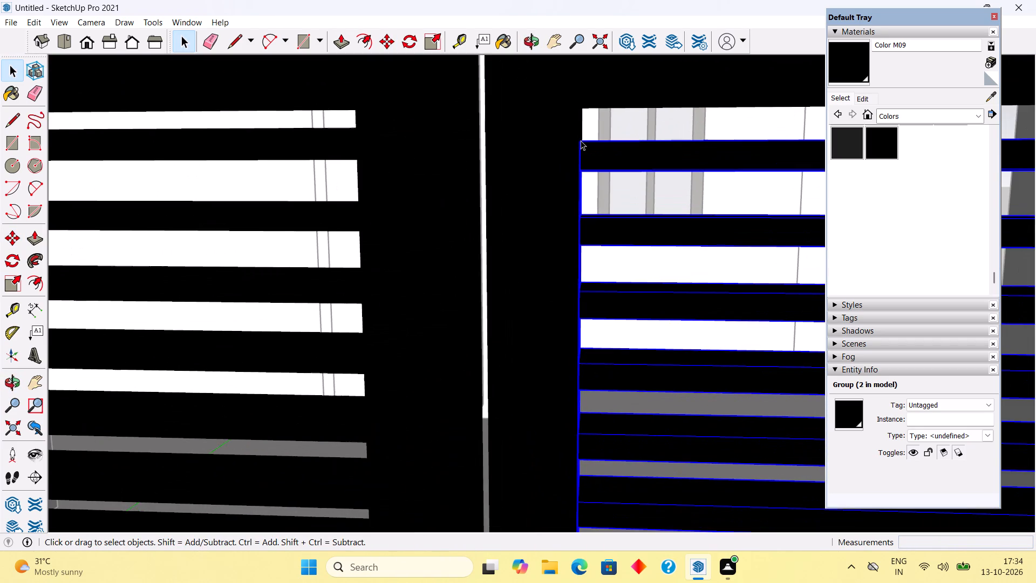
{"action": "key", "text": "m"}
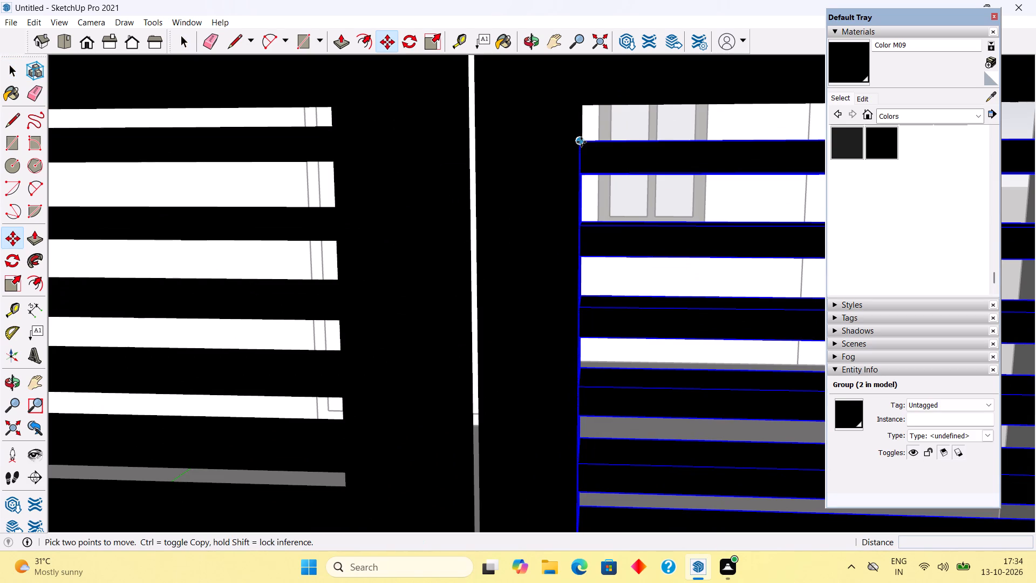
{"action": "left_click", "coordinate": [580, 143]}
{"action": "left_click_drag", "start_coordinate": [580, 138], "coordinate": [580, 131]}
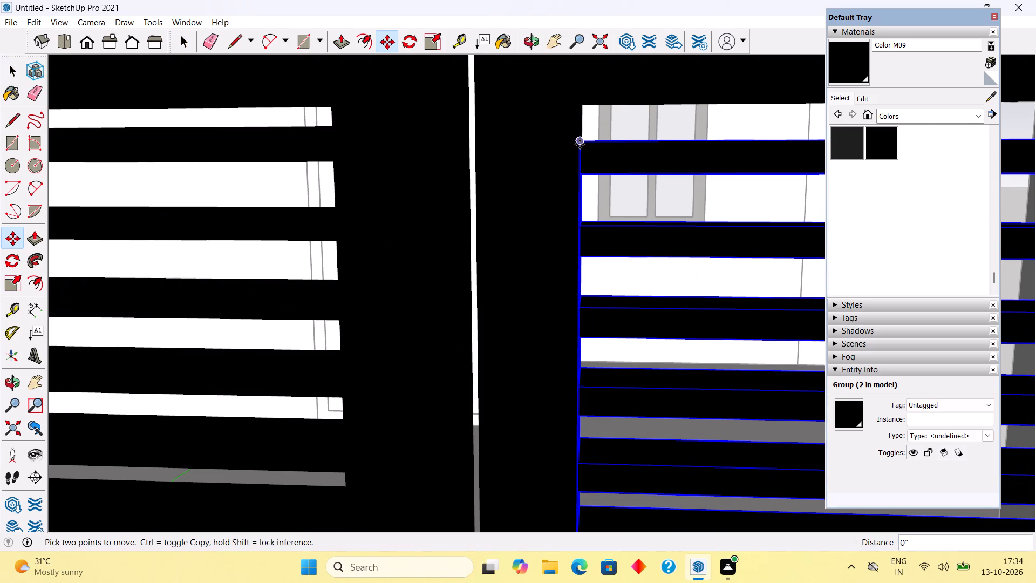
{"action": "left_click", "coordinate": [580, 144]}
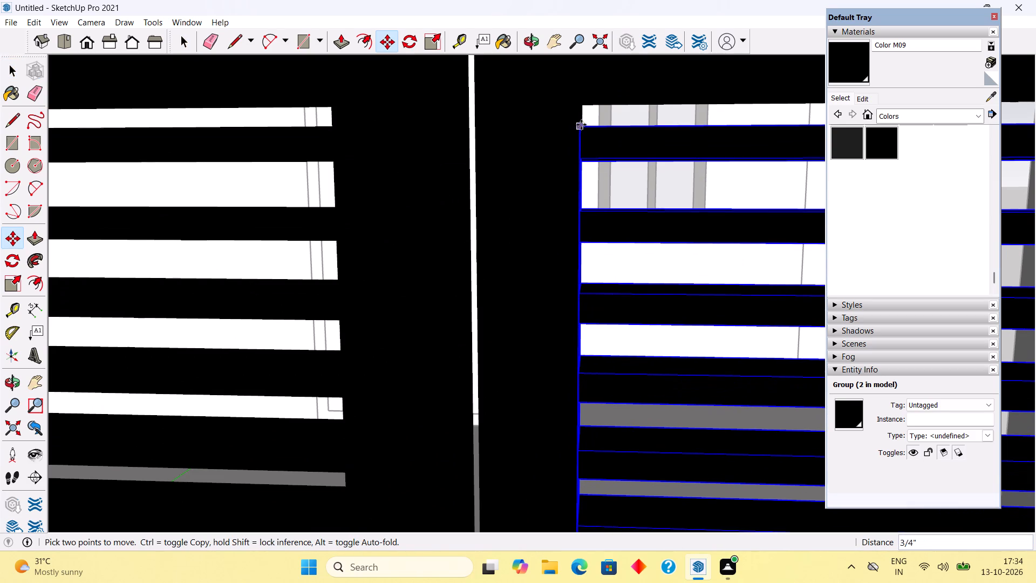
{"action": "left_click", "coordinate": [579, 125]}
{"action": "key", "text": "space"}
{"action": "scroll", "coordinate": [579, 126], "scroll_direction": "down", "scroll_amount": 9}
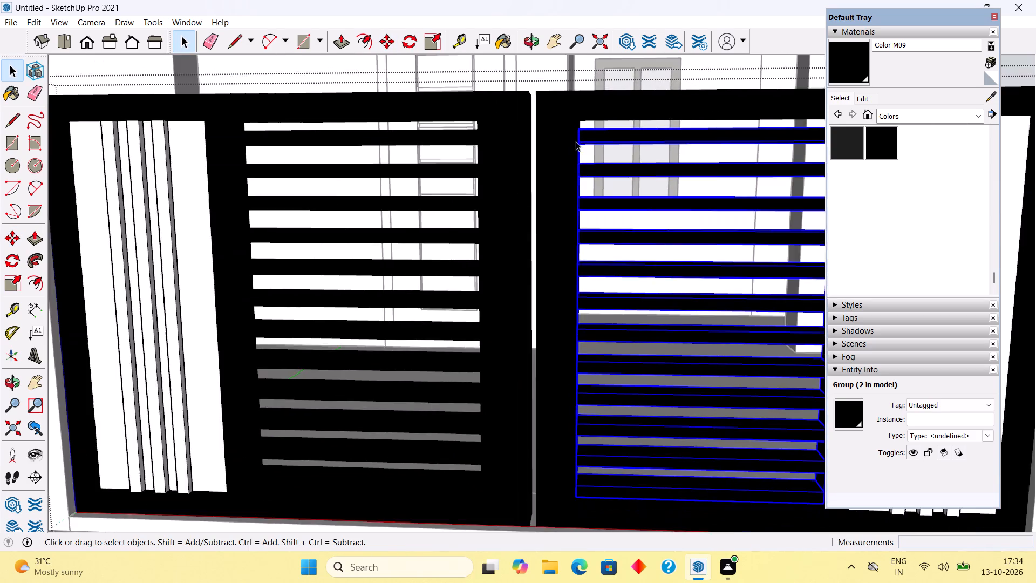
{"action": "scroll", "coordinate": [576, 141], "scroll_direction": "down", "scroll_amount": 12}
{"action": "left_click", "coordinate": [790, 71]}
Paint the panel behind the vertical strips of the door-side gate leaf with maroon Color A07, sampled from the boundary wall strips.
{"action": "middle_click_drag", "start_coordinate": [633, 243], "coordinate": [638, 239]}
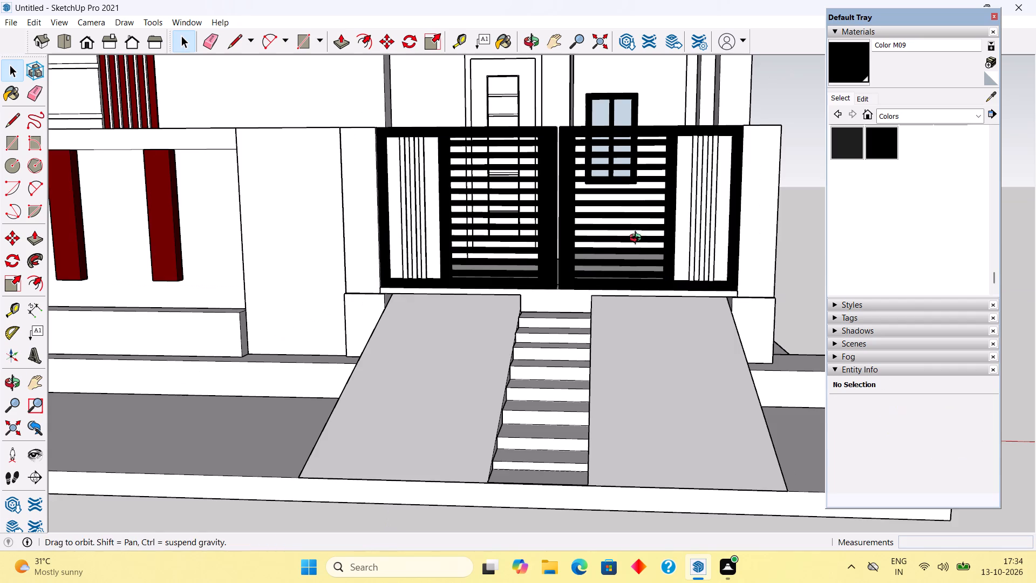
{"action": "middle_click_drag", "start_coordinate": [638, 239], "coordinate": [685, 219]}
{"action": "scroll", "coordinate": [358, 229], "scroll_direction": "up", "scroll_amount": 6}
{"action": "triple_click", "coordinate": [501, 199]}
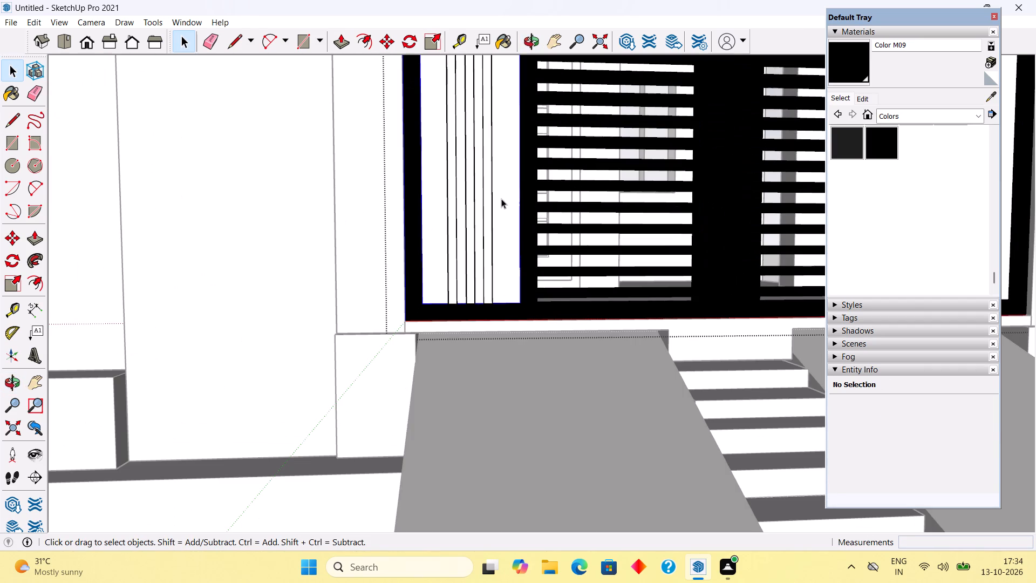
{"action": "double_click", "coordinate": [501, 199]}
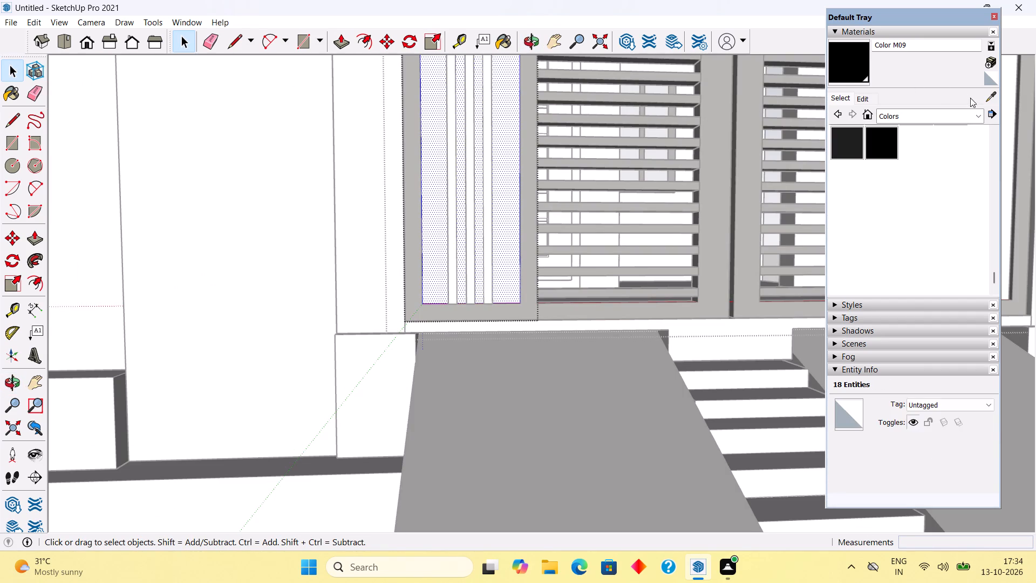
{"action": "left_click", "coordinate": [992, 96]}
{"action": "scroll", "coordinate": [517, 315], "scroll_direction": "down", "scroll_amount": 7}
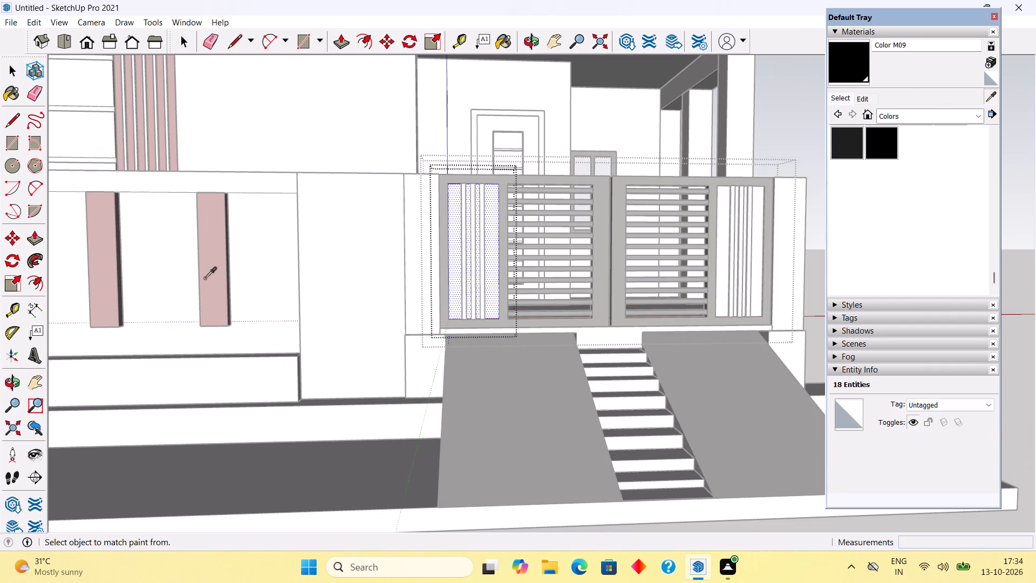
{"action": "left_click", "coordinate": [205, 278]}
{"action": "scroll", "coordinate": [456, 230], "scroll_direction": "up", "scroll_amount": 4}
{"action": "left_click", "coordinate": [502, 215]}
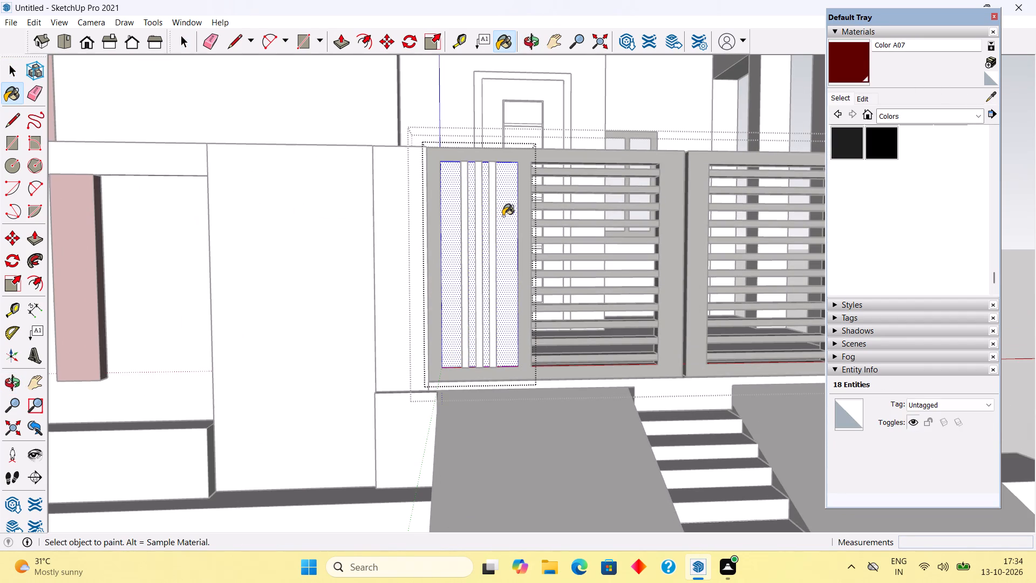
{"action": "key", "text": "space"}
{"action": "scroll", "coordinate": [496, 218], "scroll_direction": "down", "scroll_amount": 9}
{"action": "left_click", "coordinate": [754, 180]}
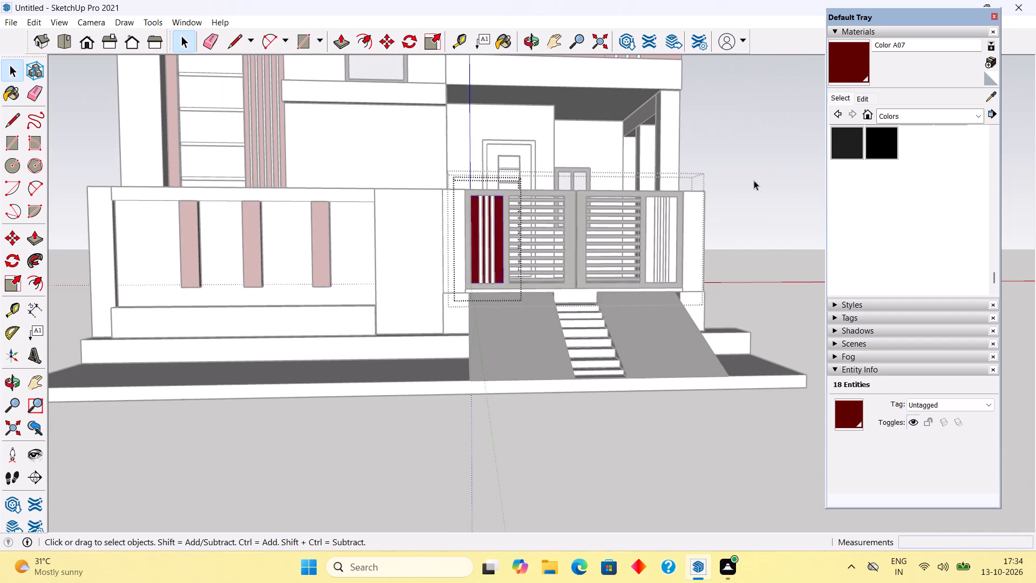
Paint the matching panel behind the vertical strips of the other gate leaf with Color A07, and close the group.
{"action": "scroll", "coordinate": [638, 244], "scroll_direction": "up", "scroll_amount": 6}
{"action": "triple_click", "coordinate": [662, 237]}
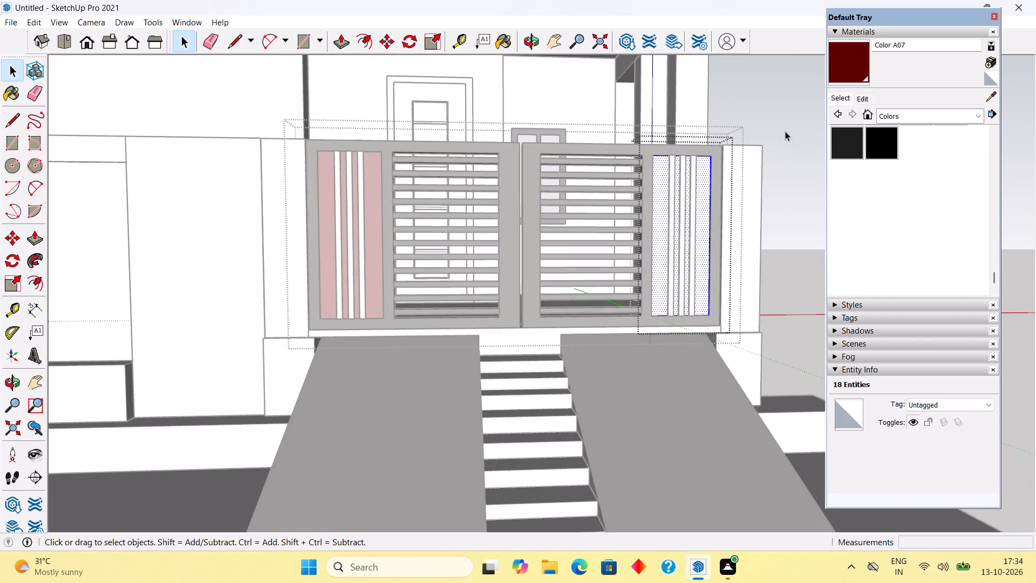
{"action": "left_click", "coordinate": [847, 65]}
{"action": "left_click", "coordinate": [701, 222]}
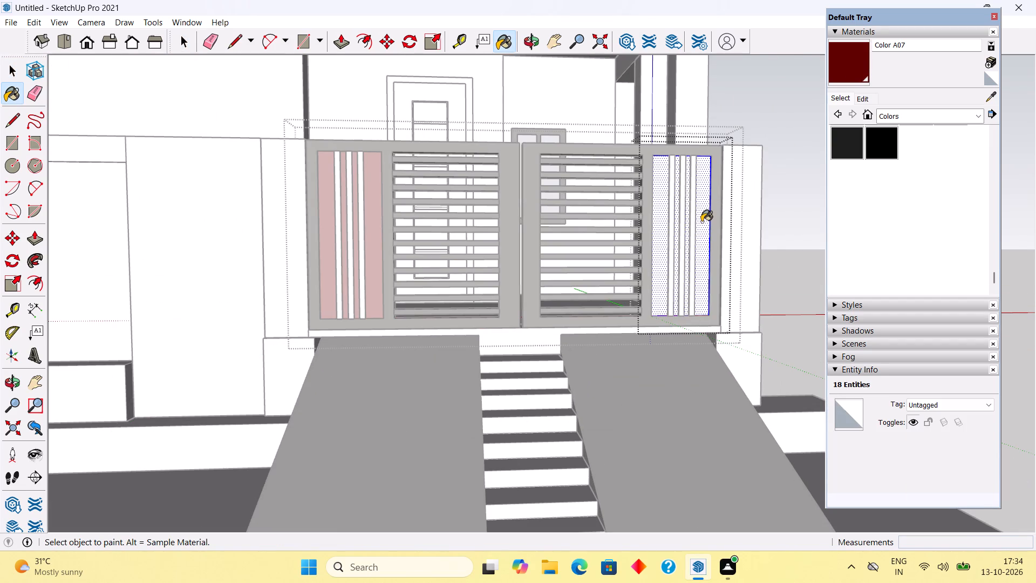
{"action": "key", "text": "space"}
{"action": "left_click", "coordinate": [754, 91]}
Examine the whole front elevation with the coloured gate to decide what still needs colour.
{"action": "scroll", "coordinate": [700, 186], "scroll_direction": "down", "scroll_amount": 13}
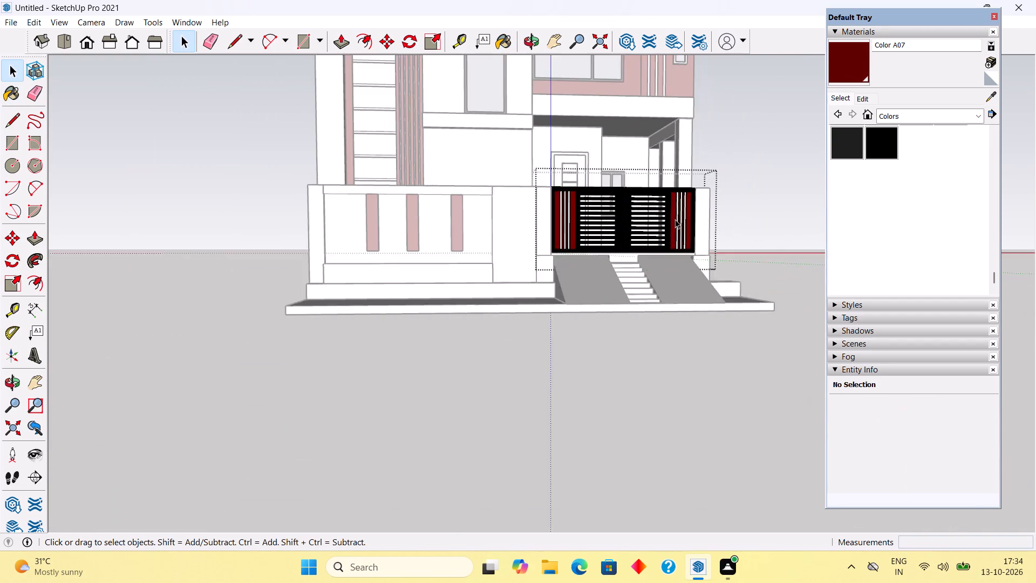
{"action": "left_click", "coordinate": [759, 131]}
{"action": "scroll", "coordinate": [752, 135], "scroll_direction": "down", "scroll_amount": 13}
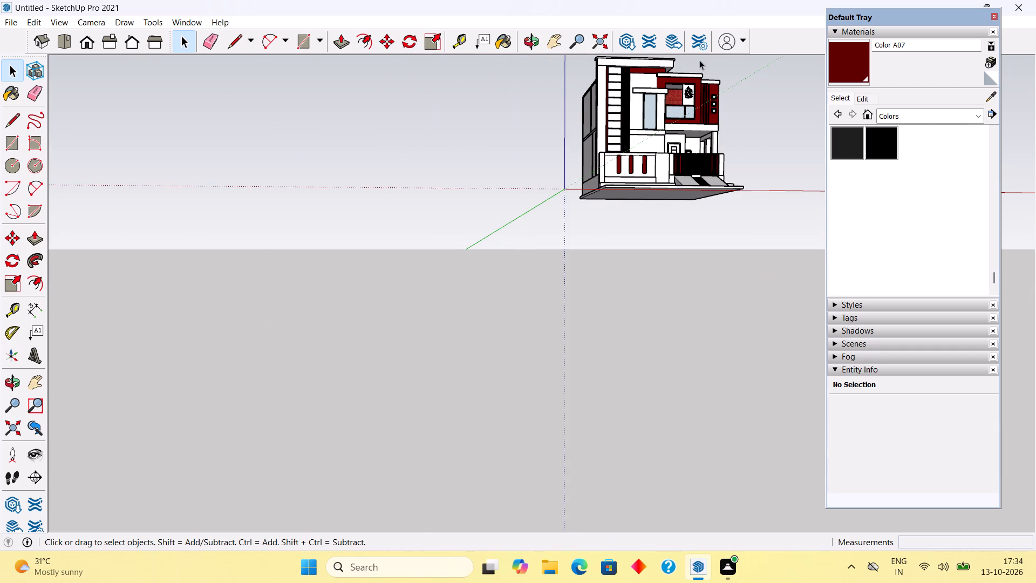
{"action": "scroll", "coordinate": [698, 56], "scroll_direction": "up", "scroll_amount": 3}
{"action": "scroll", "coordinate": [700, 55], "scroll_direction": "down", "scroll_amount": 5}
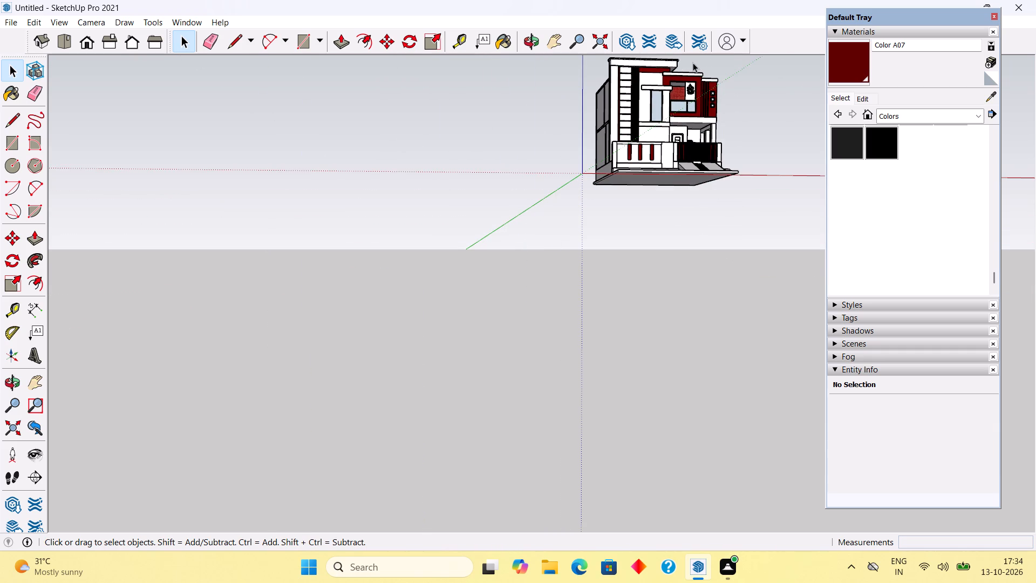
{"action": "middle_click_drag", "start_coordinate": [693, 63], "coordinate": [650, 213], "text": "shift"}
{"action": "scroll", "coordinate": [666, 198], "scroll_direction": "up", "scroll_amount": 9}
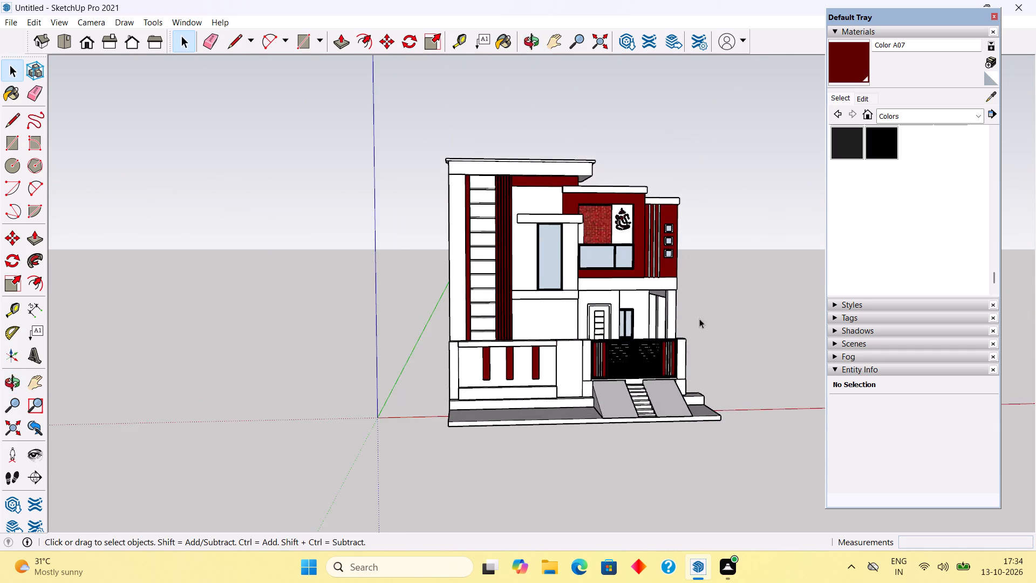
{"action": "middle_click_drag", "start_coordinate": [699, 327], "coordinate": [685, 342]}
{"action": "scroll", "coordinate": [685, 342], "scroll_direction": "up", "scroll_amount": 3}
{"action": "scroll", "coordinate": [639, 255], "scroll_direction": "up", "scroll_amount": 3}
{"action": "scroll", "coordinate": [639, 254], "scroll_direction": "down", "scroll_amount": 2}
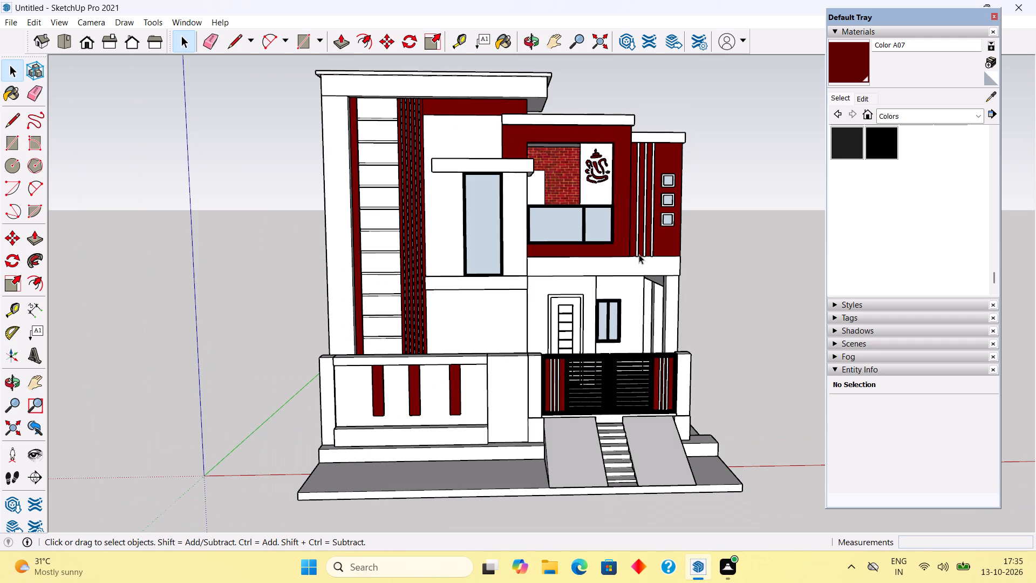
Paint the wide boundary wall block between the three-strip panel and the gate with Color A07.
{"action": "left_click", "coordinate": [851, 69]}
{"action": "left_click", "coordinate": [510, 387]}
{"action": "key", "text": "space"}
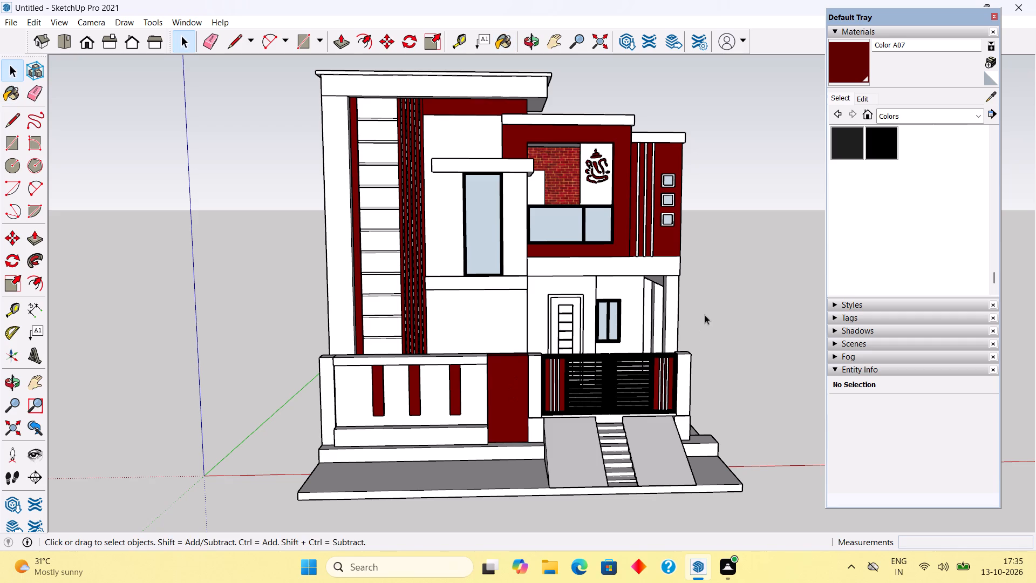
Paint the outer frame of the ground-floor entrance door with Wood Veneer 01 from the Wood collection.
{"action": "middle_click_drag", "start_coordinate": [662, 290], "coordinate": [602, 267]}
{"action": "scroll", "coordinate": [661, 290], "scroll_direction": "down", "scroll_amount": 1}
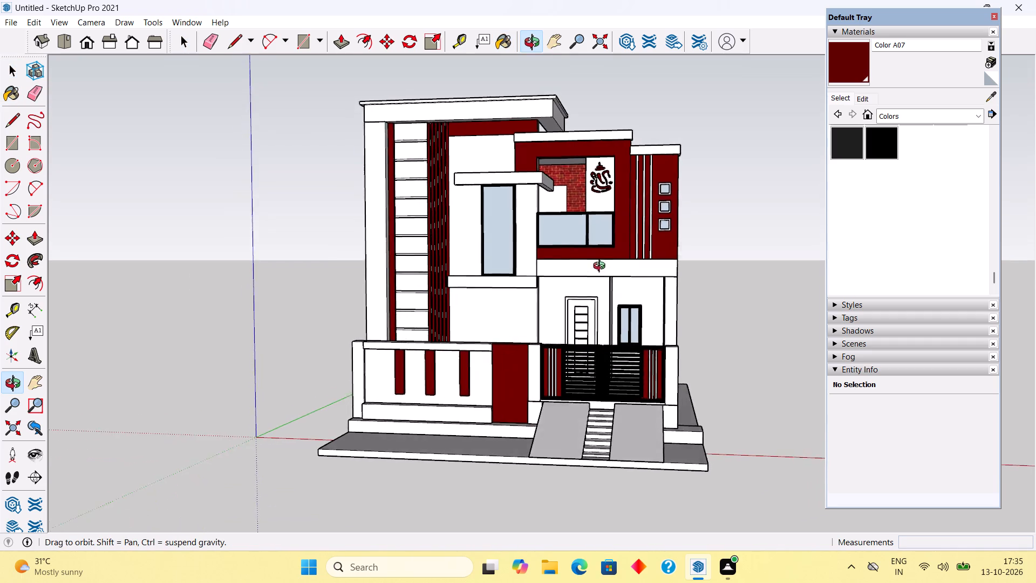
{"action": "middle_click_drag", "start_coordinate": [602, 267], "coordinate": [646, 265]}
{"action": "scroll", "coordinate": [628, 301], "scroll_direction": "up", "scroll_amount": 5}
{"action": "scroll", "coordinate": [562, 332], "scroll_direction": "up", "scroll_amount": 3}
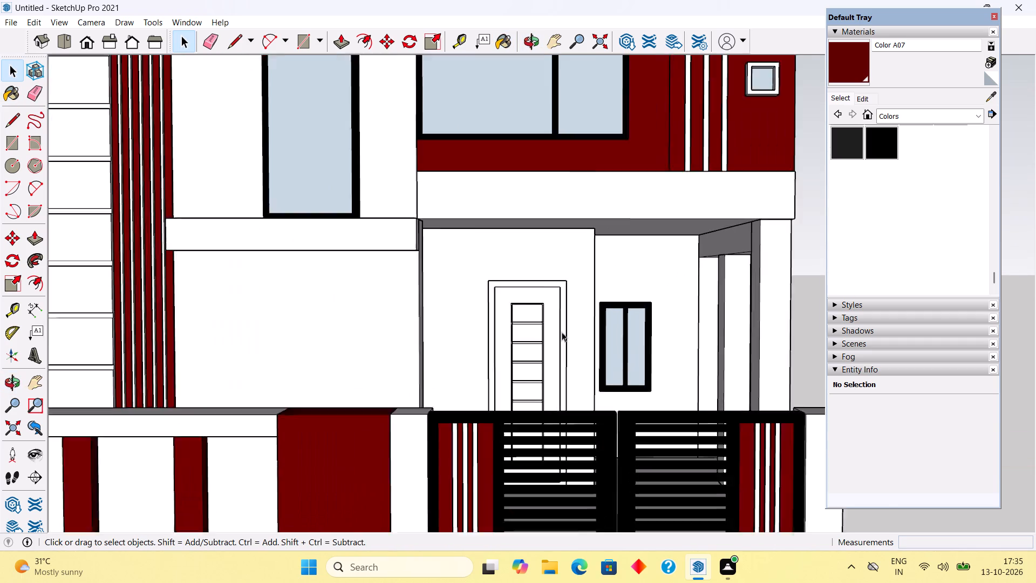
{"action": "scroll", "coordinate": [562, 332], "scroll_direction": "up", "scroll_amount": 1}
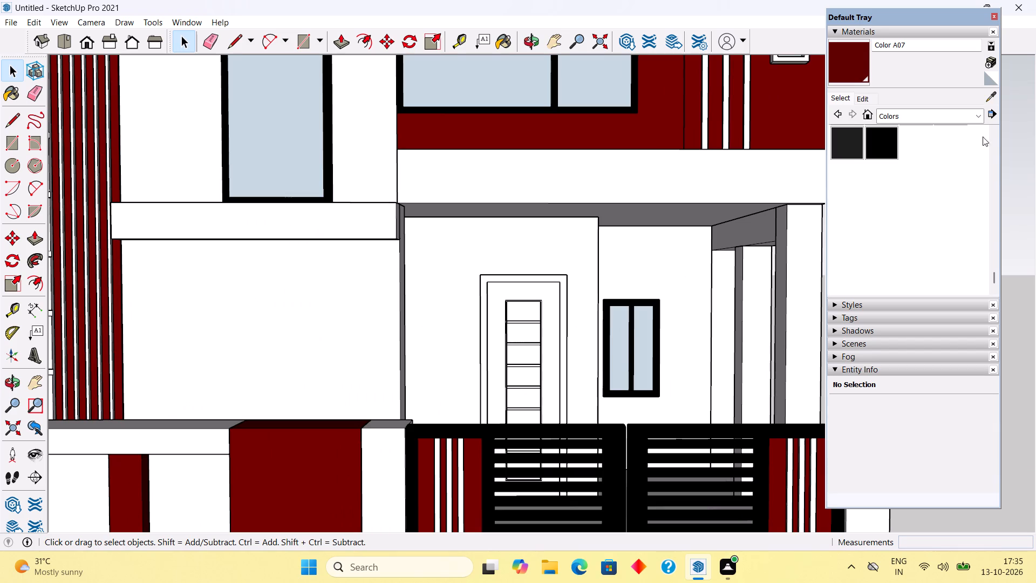
{"action": "left_click", "coordinate": [890, 116]}
{"action": "left_click", "coordinate": [921, 290]}
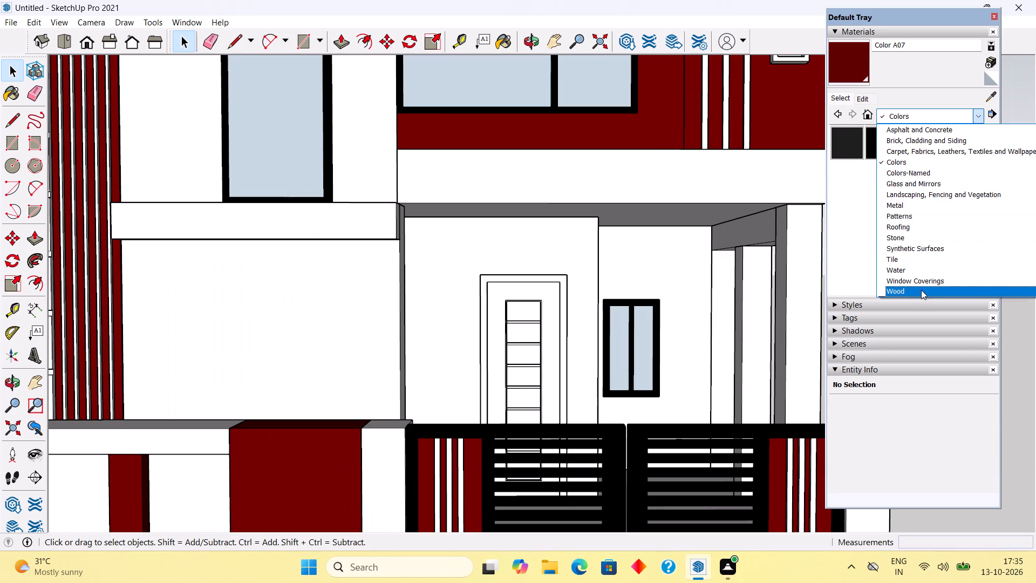
{"action": "left_click", "coordinate": [924, 212]}
{"action": "scroll", "coordinate": [596, 317], "scroll_direction": "up", "scroll_amount": 3}
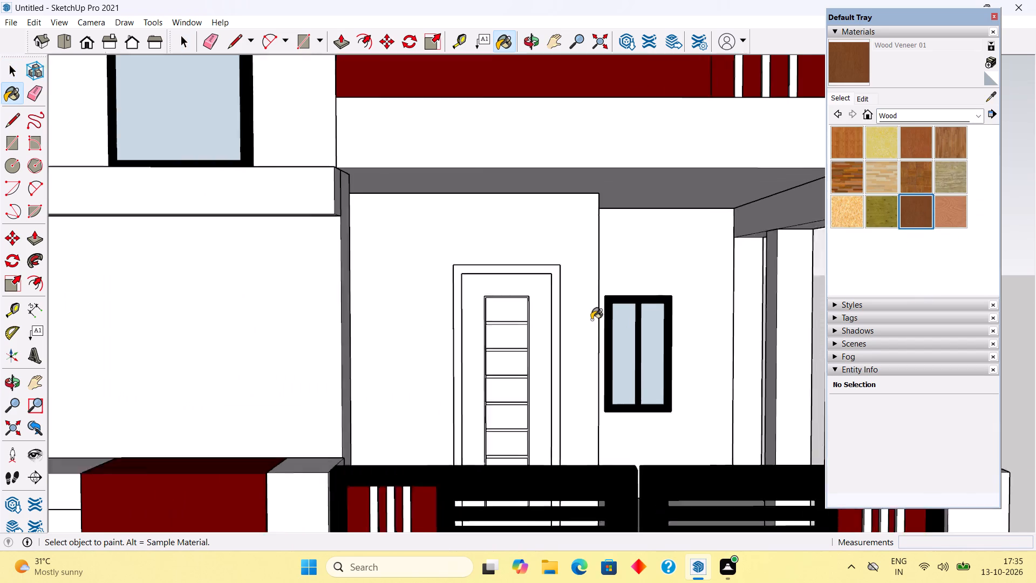
{"action": "left_click", "coordinate": [549, 322]}
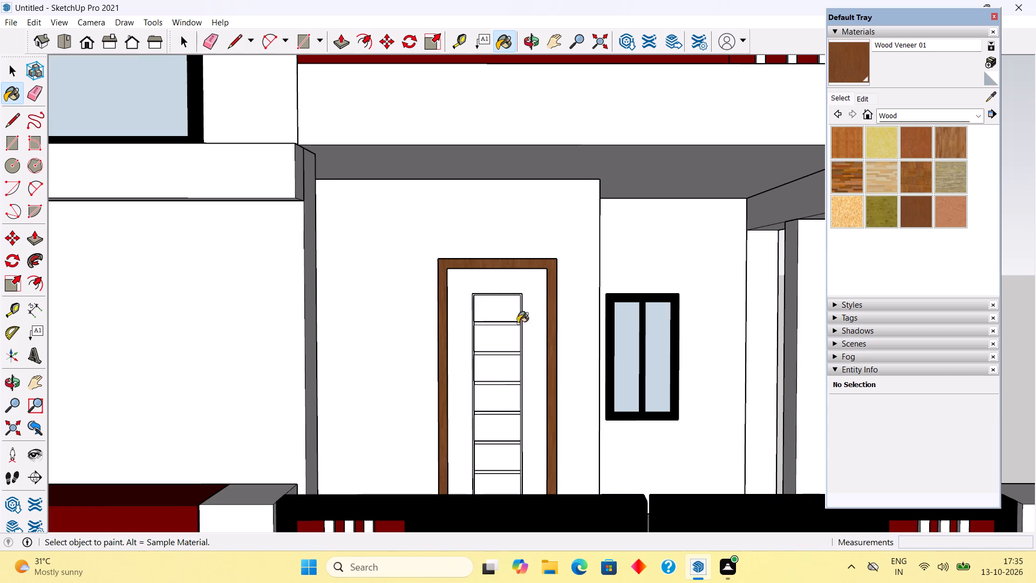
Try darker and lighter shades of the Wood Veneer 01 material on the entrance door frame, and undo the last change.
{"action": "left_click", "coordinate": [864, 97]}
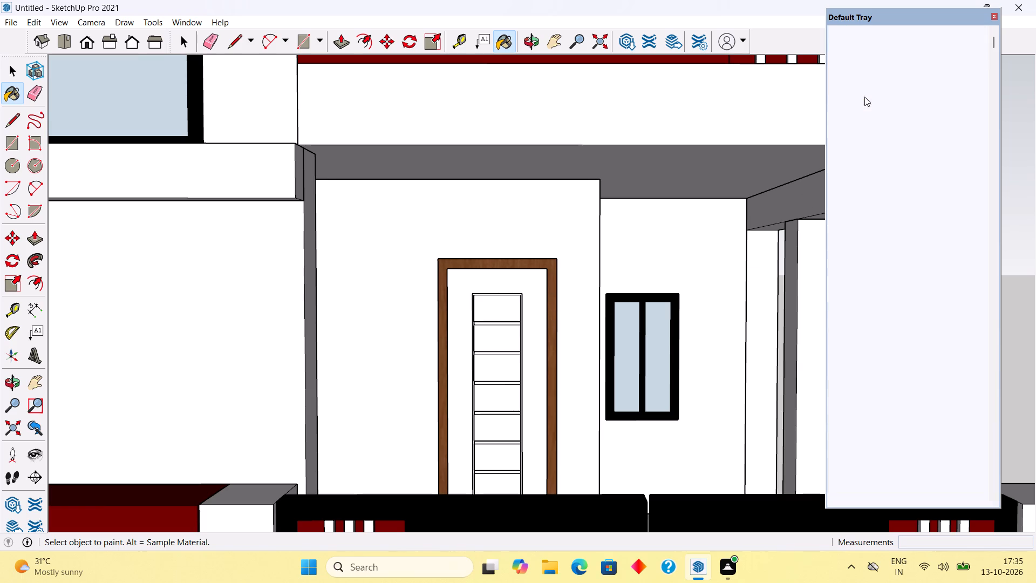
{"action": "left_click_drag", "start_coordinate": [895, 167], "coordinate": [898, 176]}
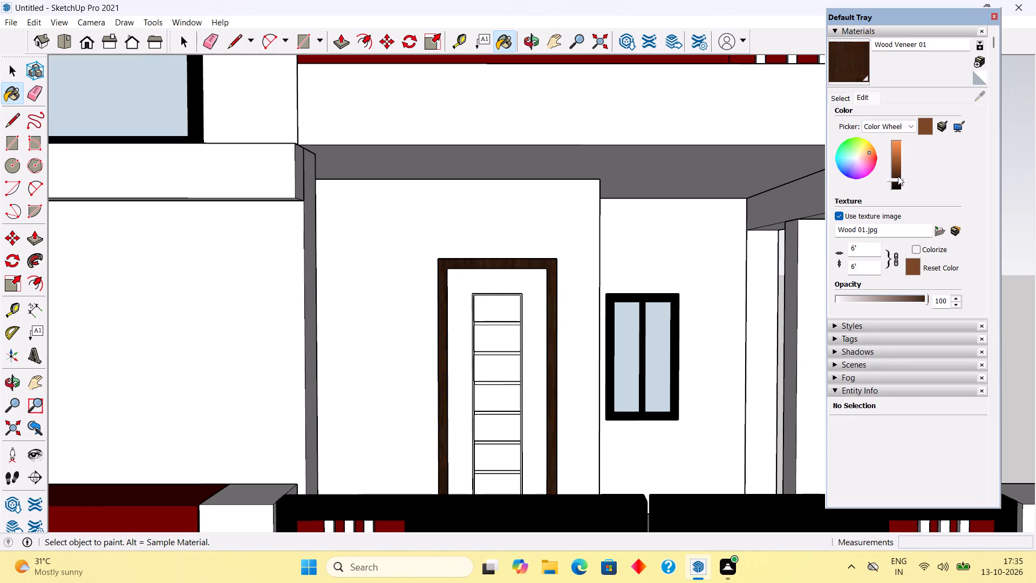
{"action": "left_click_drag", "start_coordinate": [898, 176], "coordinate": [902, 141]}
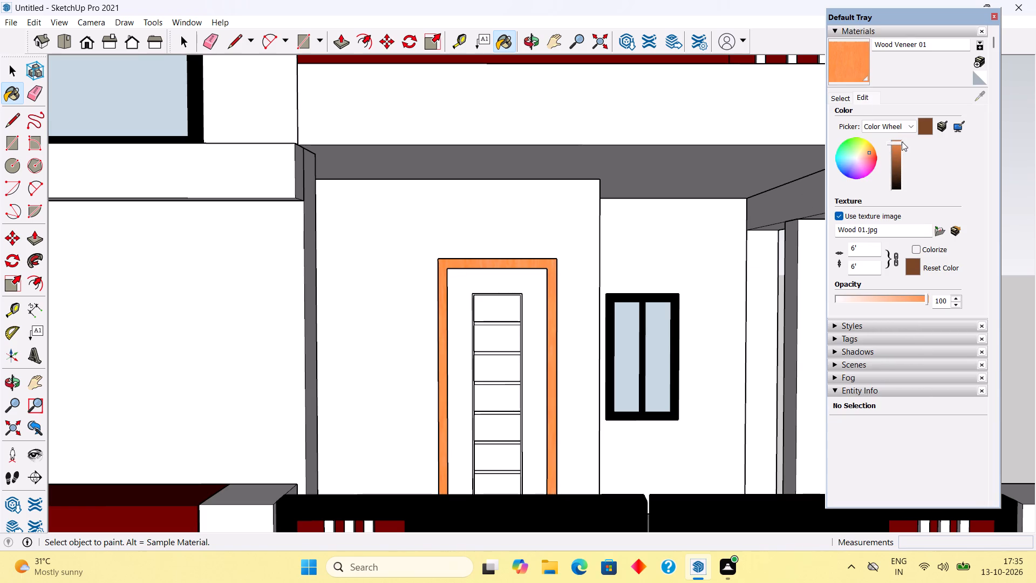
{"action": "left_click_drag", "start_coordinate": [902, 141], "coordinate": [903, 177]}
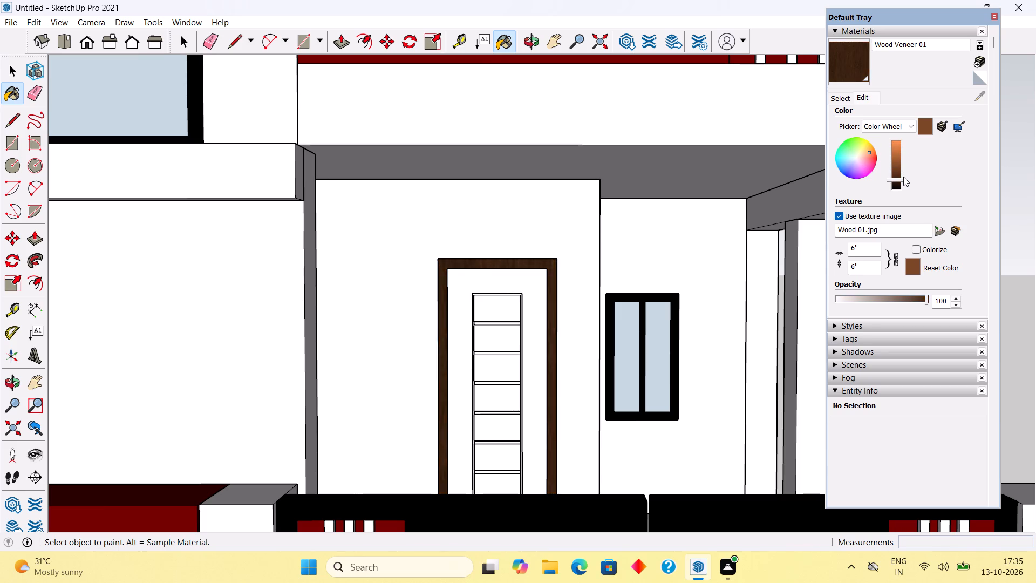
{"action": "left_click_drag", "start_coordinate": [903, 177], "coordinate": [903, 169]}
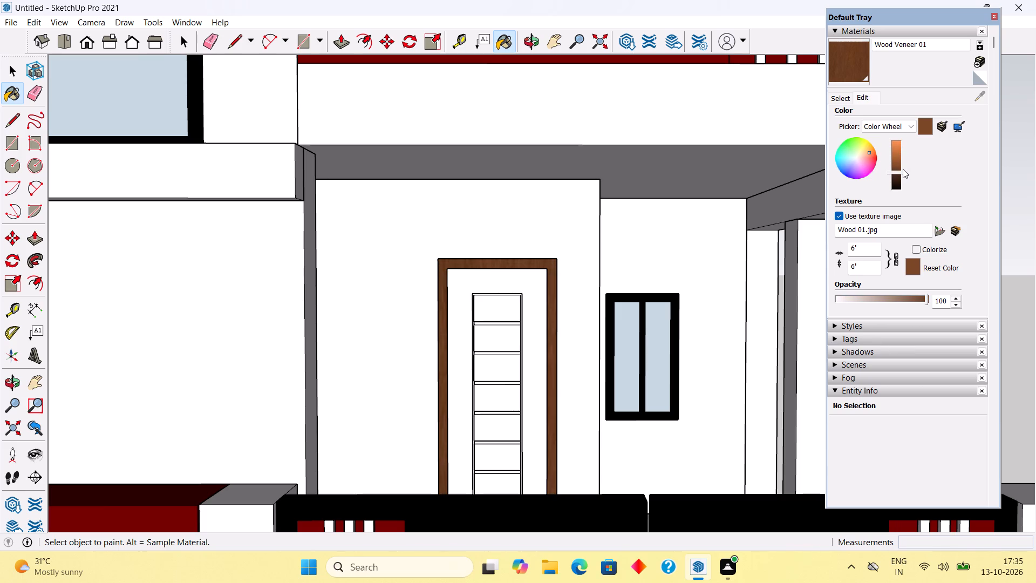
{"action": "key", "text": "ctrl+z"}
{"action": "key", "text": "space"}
Paint the entrance door's outer frame and its panelled leaf with Wood Veneer 01 from the Wood collection.
{"action": "left_click", "coordinate": [843, 96]}
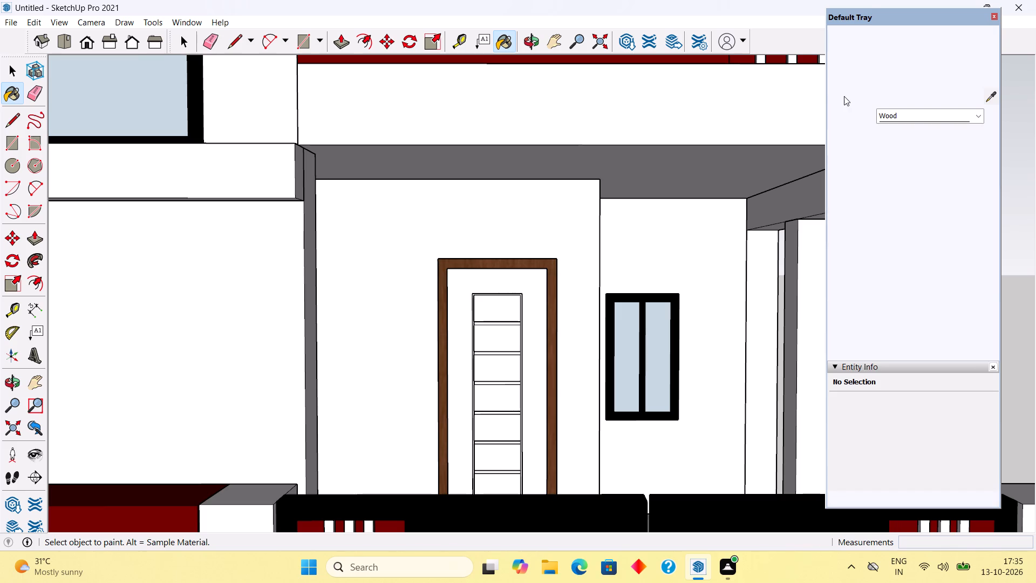
{"action": "left_click", "coordinate": [919, 203]}
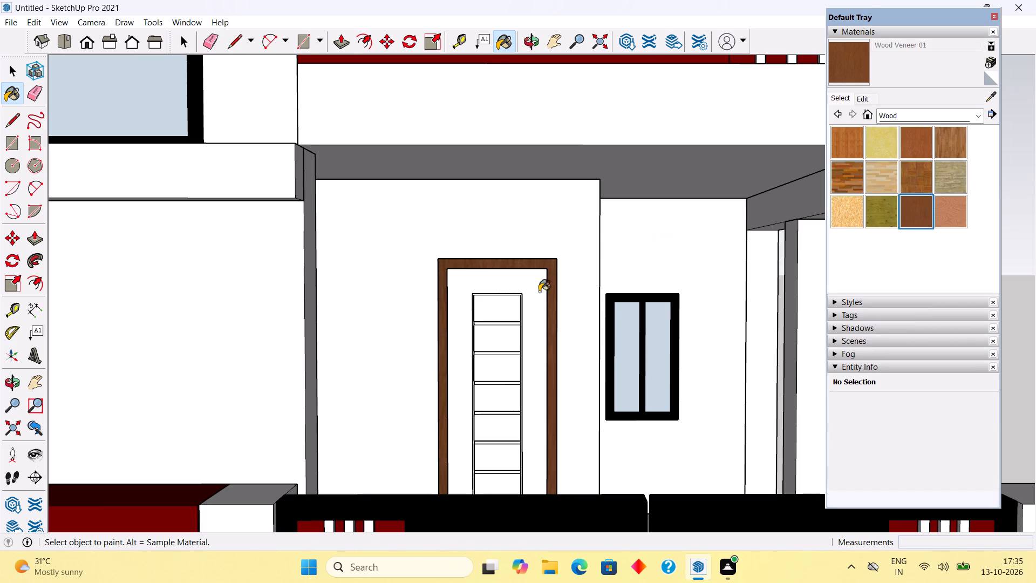
{"action": "left_click", "coordinate": [554, 296]}
{"action": "left_click", "coordinate": [541, 295]}
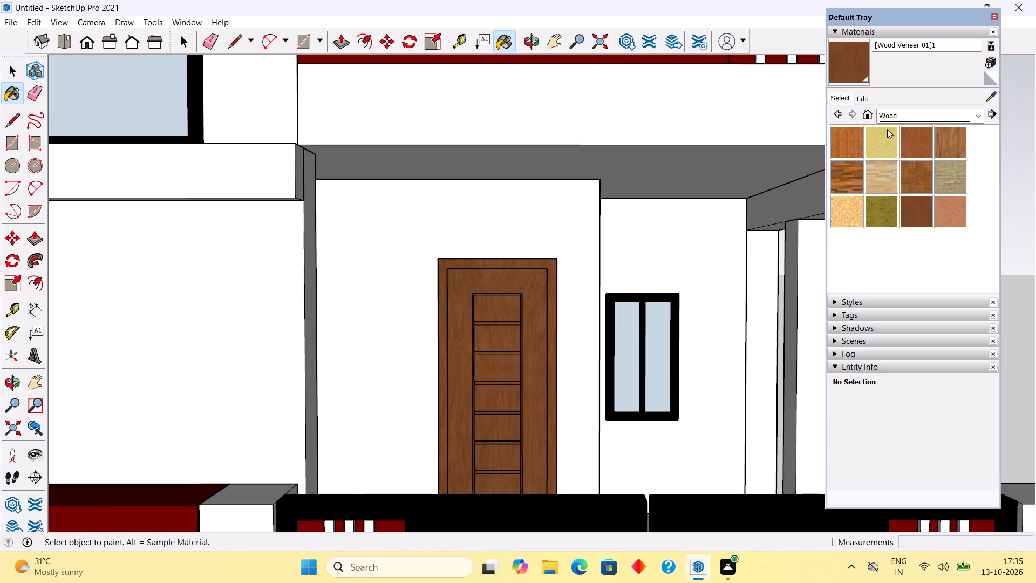
{"action": "scroll", "coordinate": [638, 334], "scroll_direction": "down", "scroll_amount": 9}
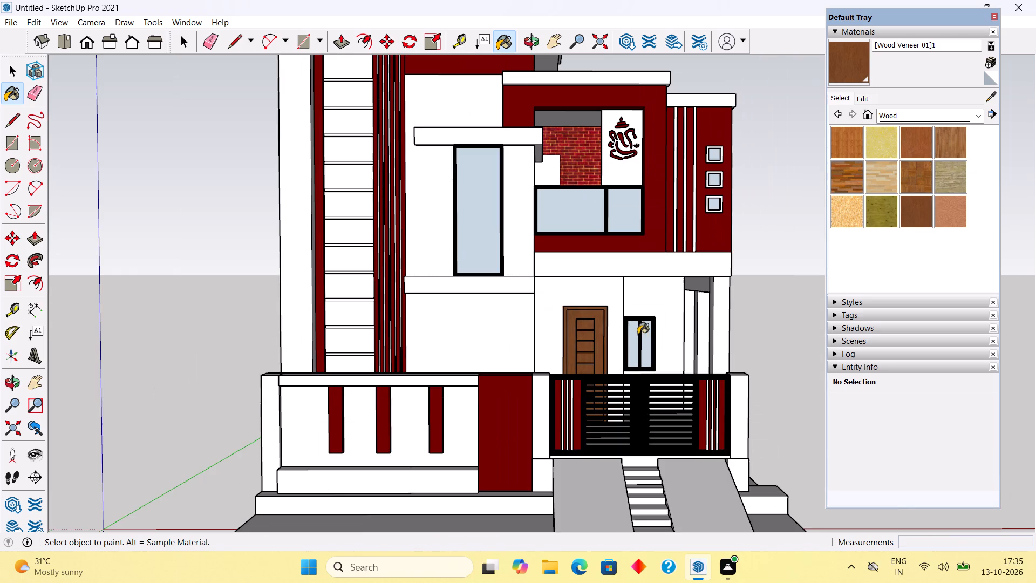
{"action": "key", "text": "space"}
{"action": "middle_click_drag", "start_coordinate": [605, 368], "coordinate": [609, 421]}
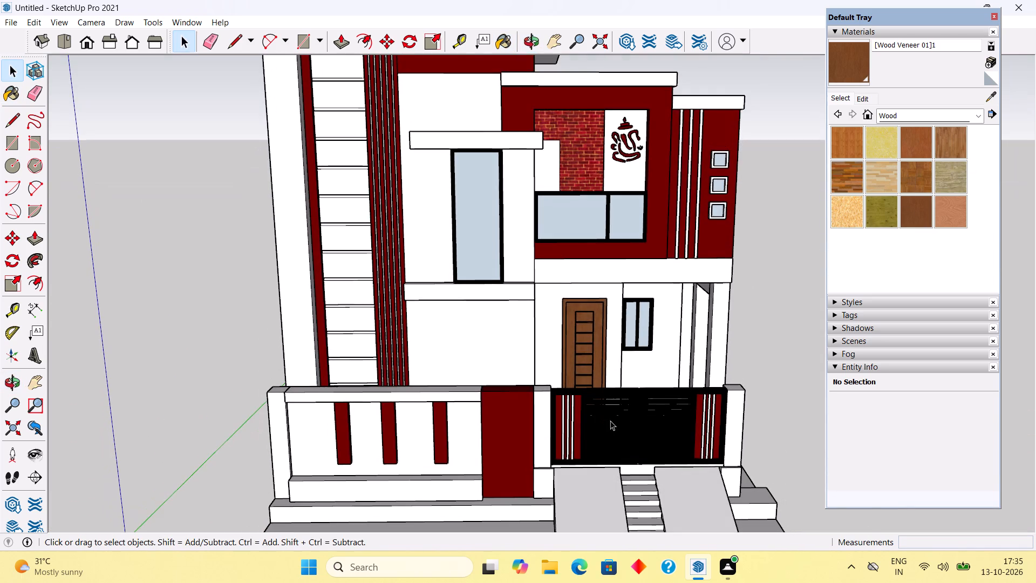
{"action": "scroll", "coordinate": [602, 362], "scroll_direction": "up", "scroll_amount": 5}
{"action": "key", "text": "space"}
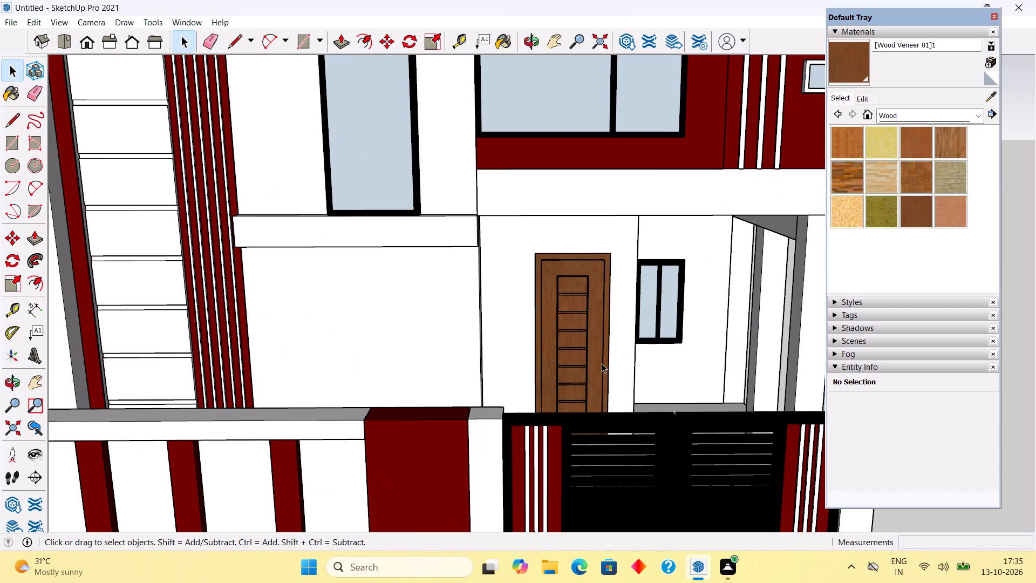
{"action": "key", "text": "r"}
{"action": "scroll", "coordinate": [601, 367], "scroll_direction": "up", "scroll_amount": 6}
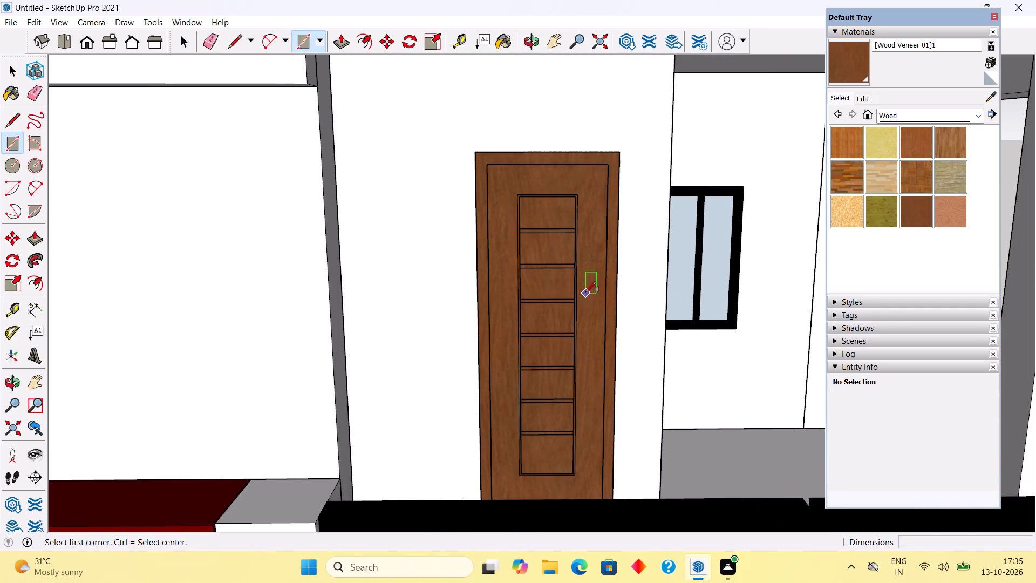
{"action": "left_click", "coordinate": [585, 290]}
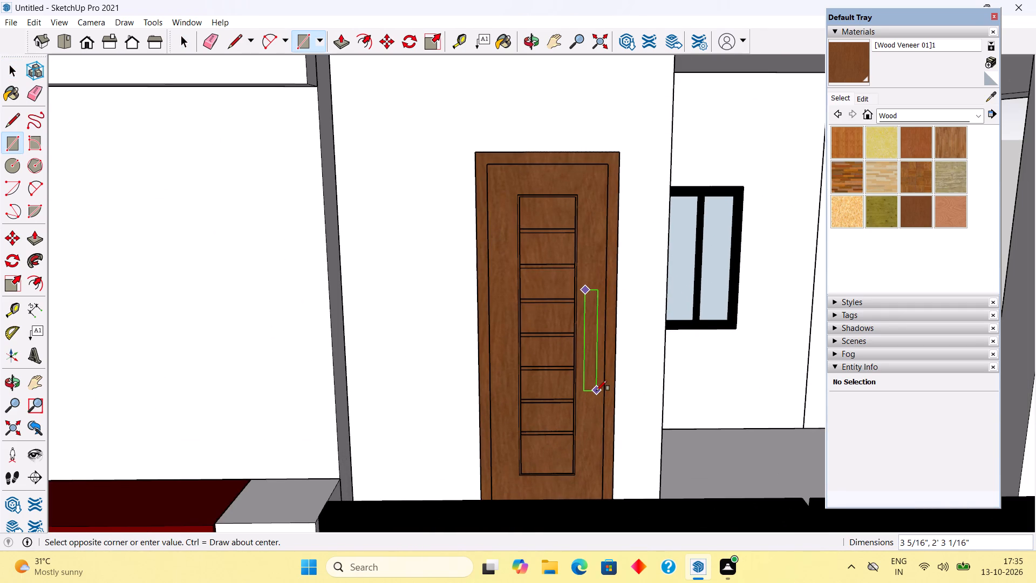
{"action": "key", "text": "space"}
Draw a vertical handle rectangle about 1 3/8" by 3' 2" on the door leaf's stile farther from the small window.
{"action": "type", "text": "r"}
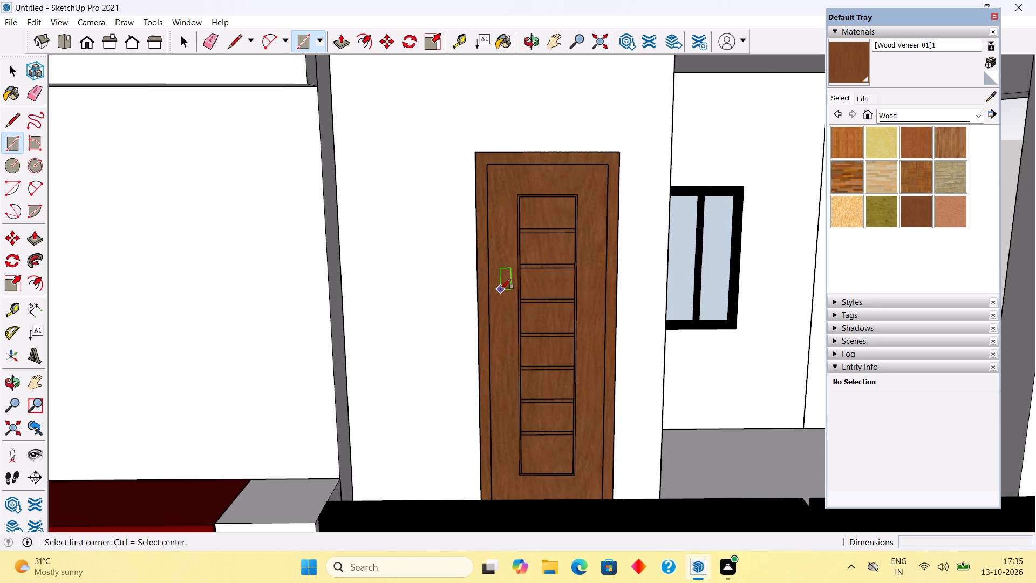
{"action": "left_click", "coordinate": [500, 289]}
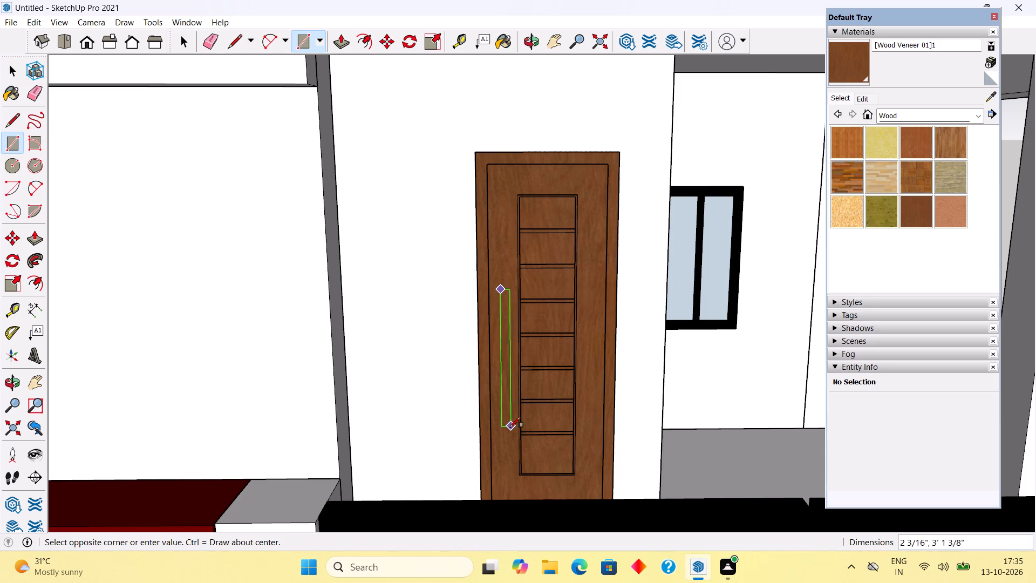
{"action": "scroll", "coordinate": [508, 428], "scroll_direction": "up", "scroll_amount": 11}
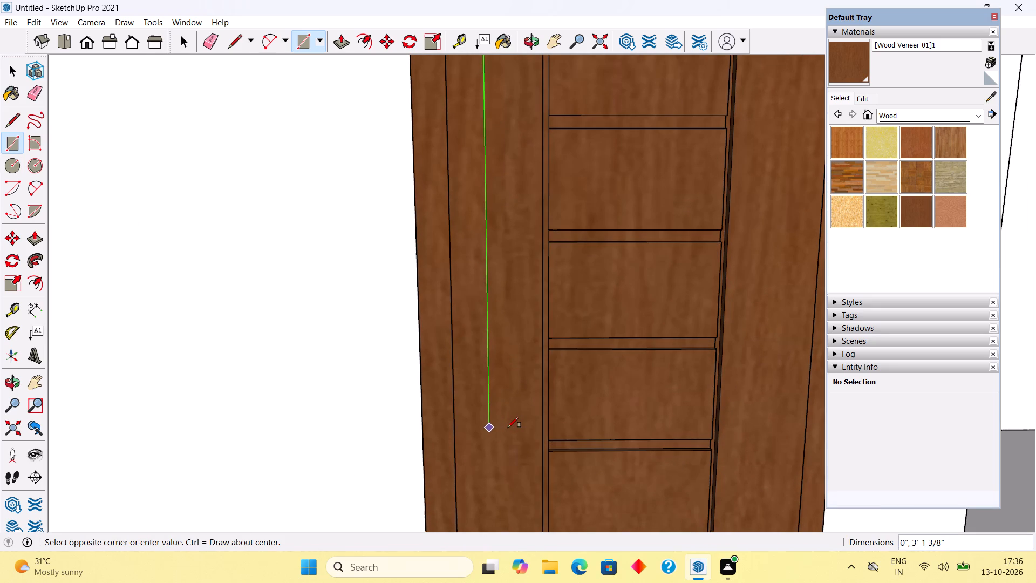
{"action": "left_click", "coordinate": [506, 435]}
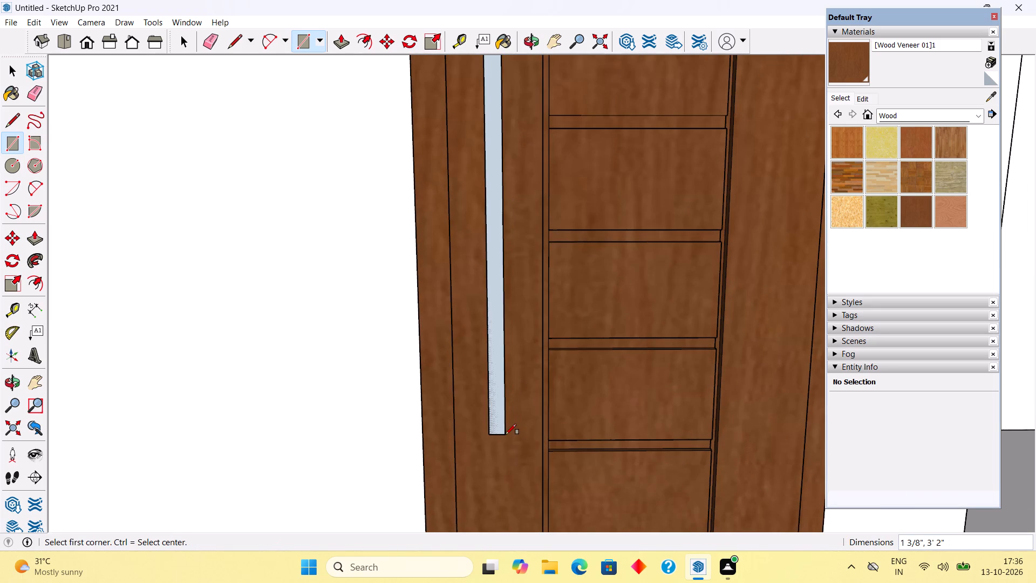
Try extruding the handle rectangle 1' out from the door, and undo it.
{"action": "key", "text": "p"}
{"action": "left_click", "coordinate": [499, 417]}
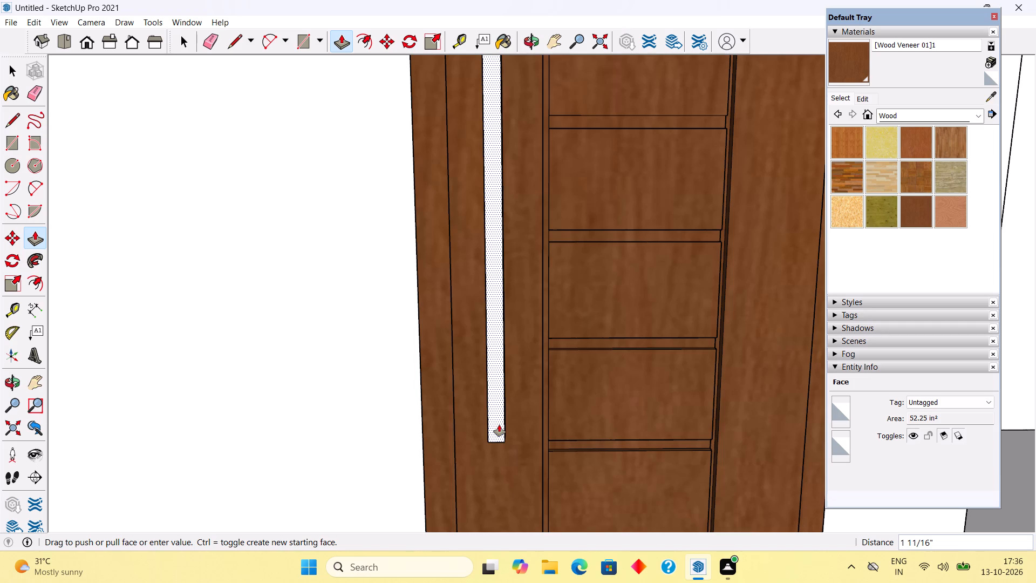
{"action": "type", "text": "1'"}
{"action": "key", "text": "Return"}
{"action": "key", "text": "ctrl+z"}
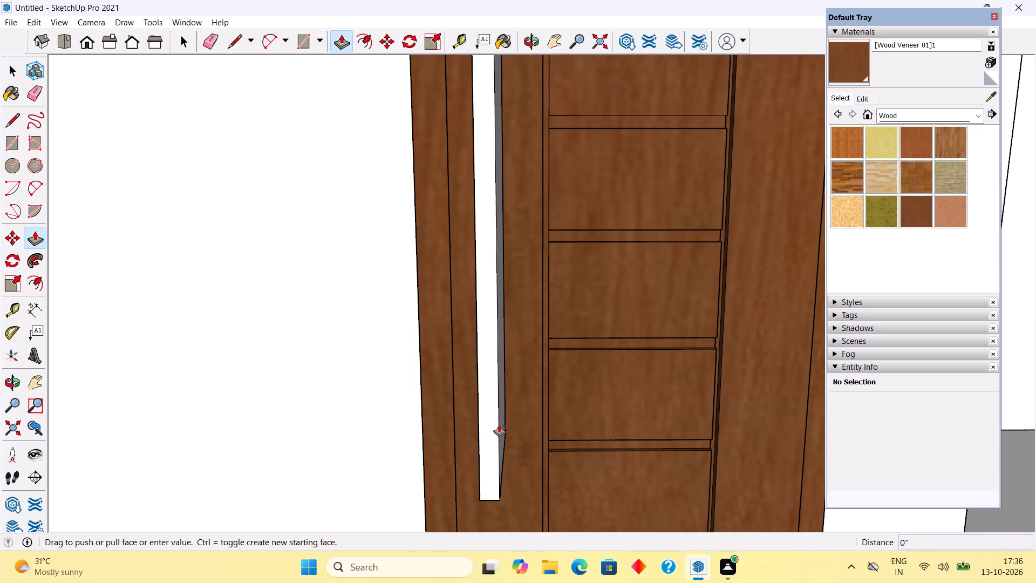
Extrude the handle rectangle slightly outward from the door leaf and make the whole handle a group.
{"action": "left_click", "coordinate": [500, 421]}
{"action": "middle_click_drag", "start_coordinate": [505, 428], "coordinate": [604, 428]}
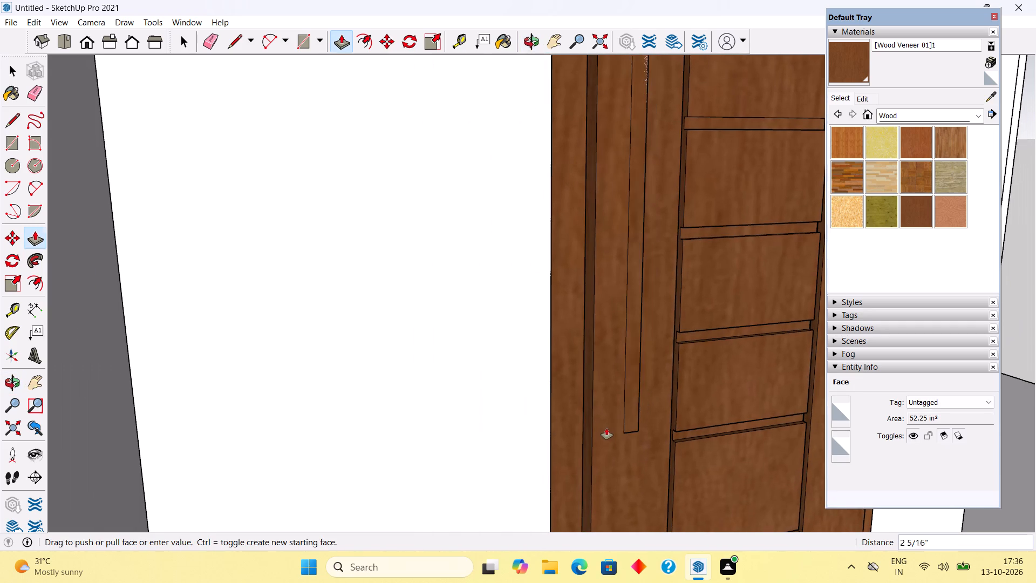
{"action": "left_click", "coordinate": [641, 419]}
{"action": "key", "text": "space"}
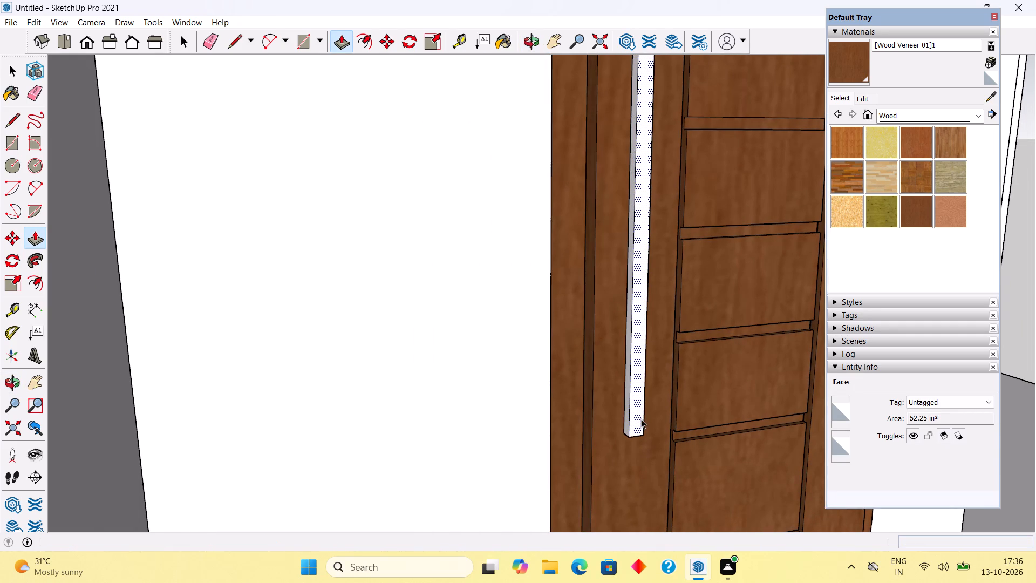
{"action": "triple_click", "coordinate": [641, 419]}
{"action": "right_click", "coordinate": [641, 418]}
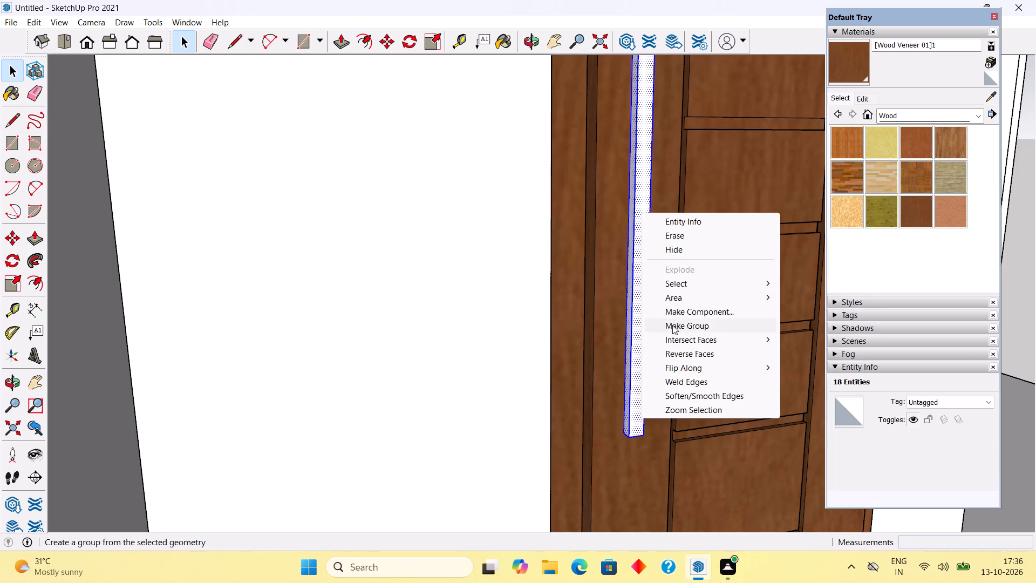
{"action": "left_click", "coordinate": [672, 325]}
{"action": "scroll", "coordinate": [656, 329], "scroll_direction": "down", "scroll_amount": 18}
{"action": "middle_click_drag", "start_coordinate": [589, 327], "coordinate": [435, 338]}
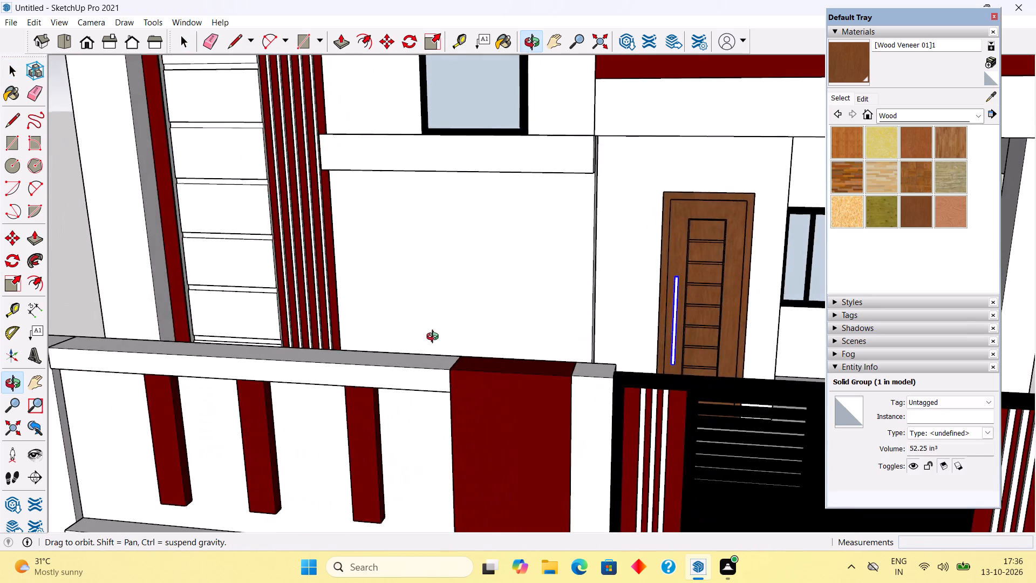
{"action": "middle_click_drag", "start_coordinate": [435, 338], "coordinate": [434, 341]}
{"action": "scroll", "coordinate": [434, 341], "scroll_direction": "down", "scroll_amount": 4}
{"action": "scroll", "coordinate": [701, 315], "scroll_direction": "down", "scroll_amount": 6}
{"action": "left_click", "coordinate": [800, 311]}
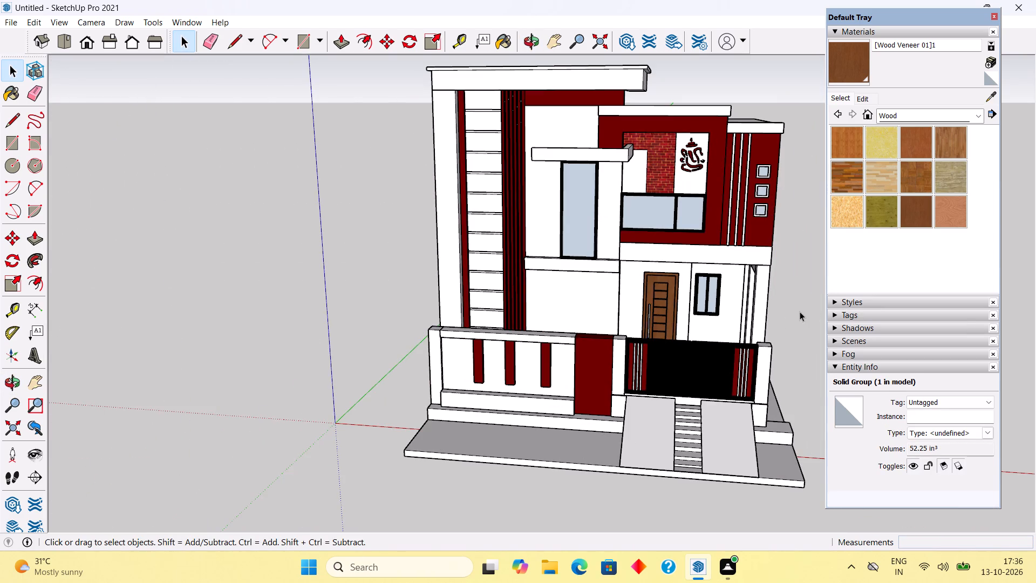
Paint both balcony glass panes, the tall upper window and both ground-floor window panes with Translucent Glass Gray from Glass and Mirrors.
{"action": "middle_click_drag", "start_coordinate": [720, 379], "coordinate": [769, 336]}
{"action": "left_click", "coordinate": [892, 115]}
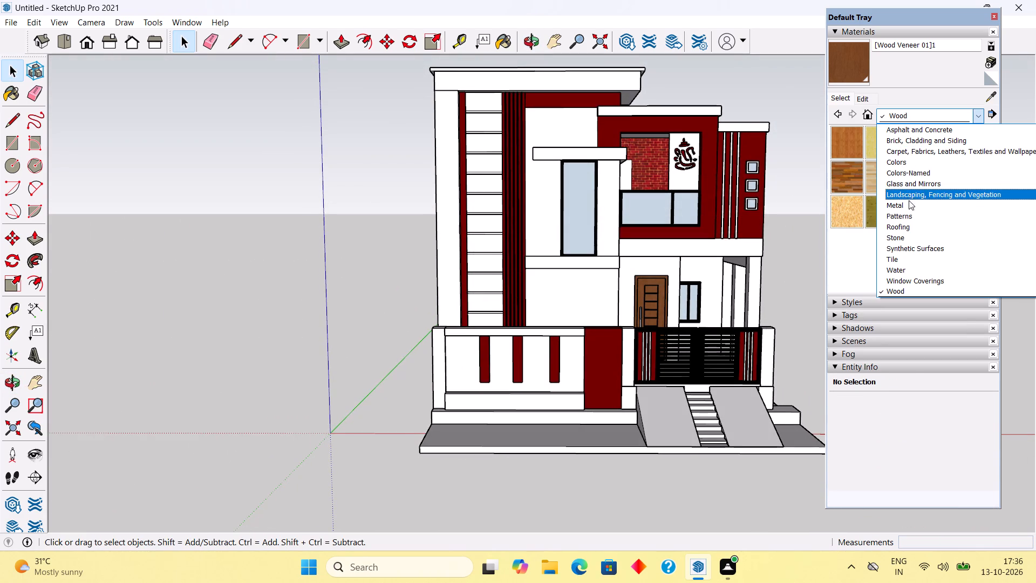
{"action": "left_click", "coordinate": [914, 185]}
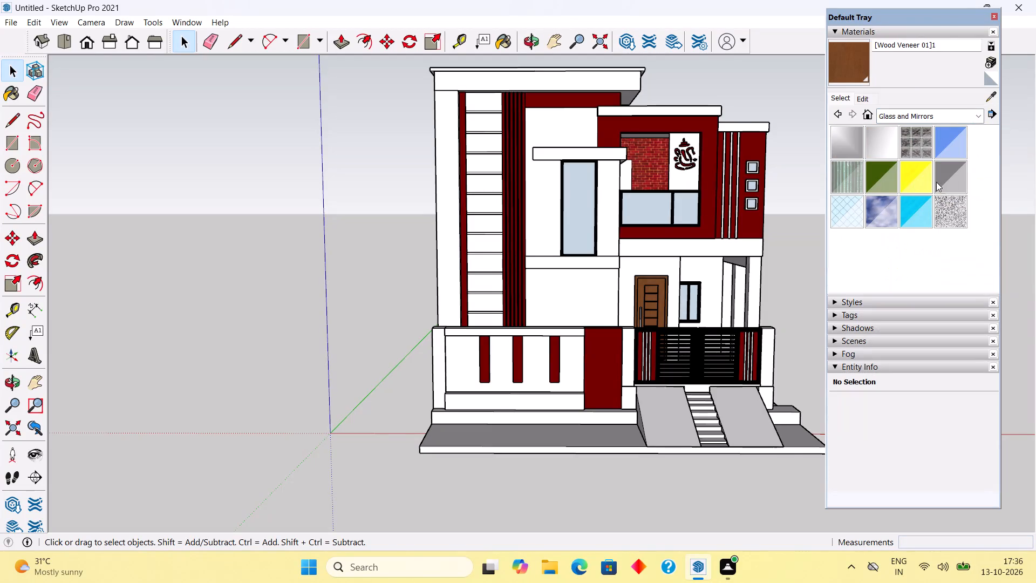
{"action": "left_click", "coordinate": [949, 181]}
{"action": "left_click", "coordinate": [656, 213]}
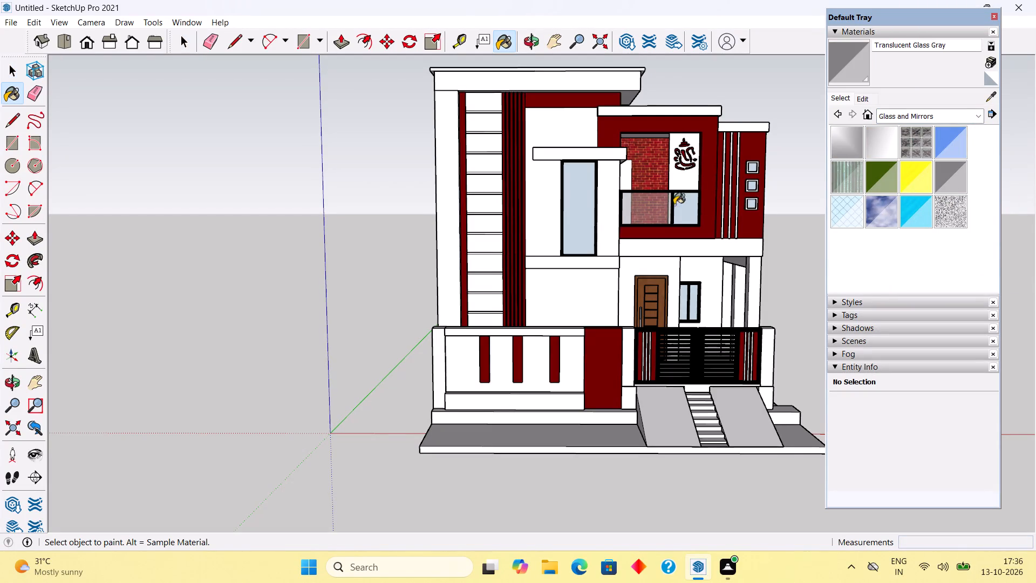
{"action": "left_click", "coordinate": [684, 209]}
{"action": "left_click", "coordinate": [584, 222]}
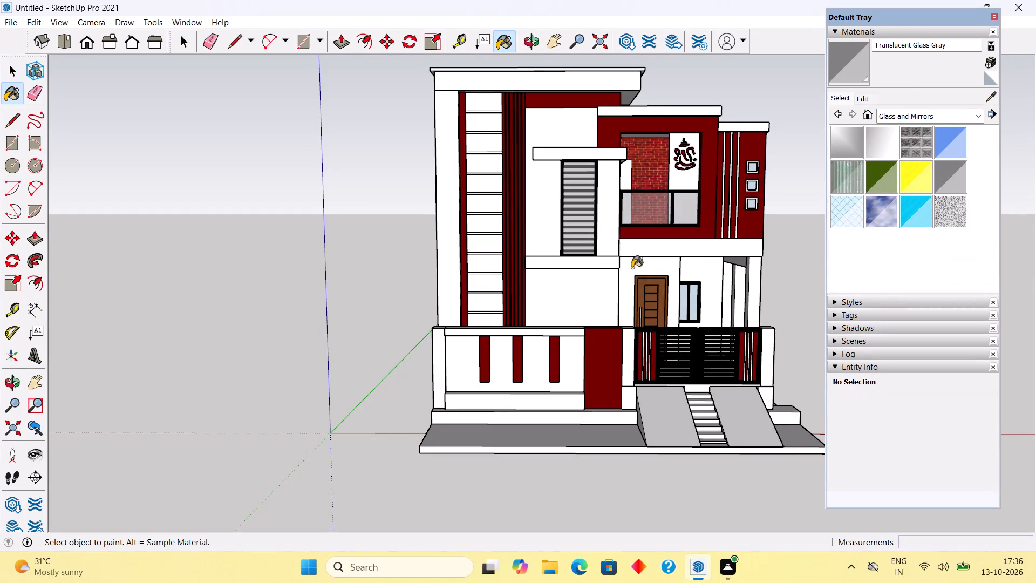
{"action": "left_click", "coordinate": [691, 299]}
{"action": "scroll", "coordinate": [694, 302], "scroll_direction": "up", "scroll_amount": 6}
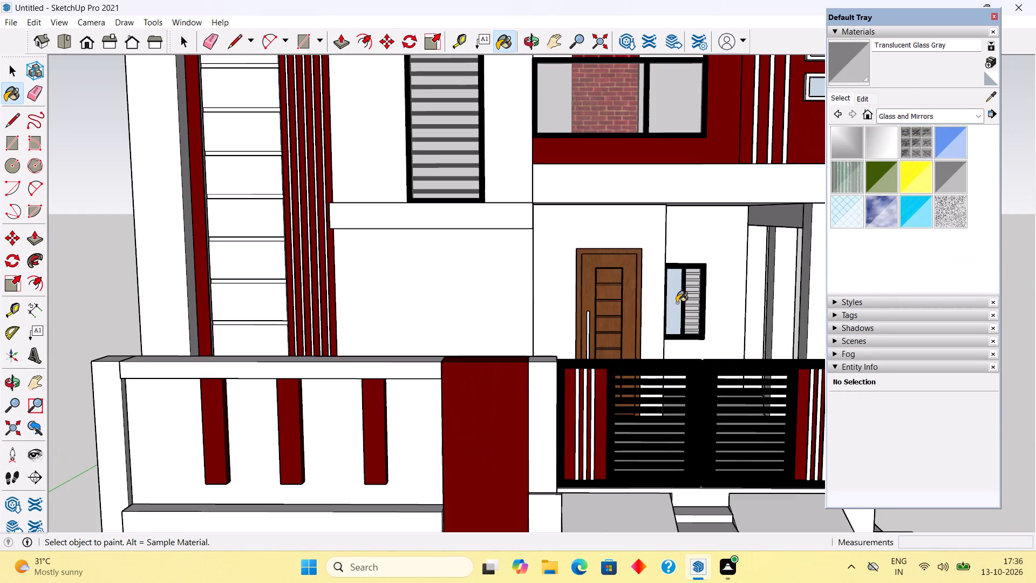
{"action": "left_click", "coordinate": [677, 303]}
{"action": "scroll", "coordinate": [673, 302], "scroll_direction": "down", "scroll_amount": 4}
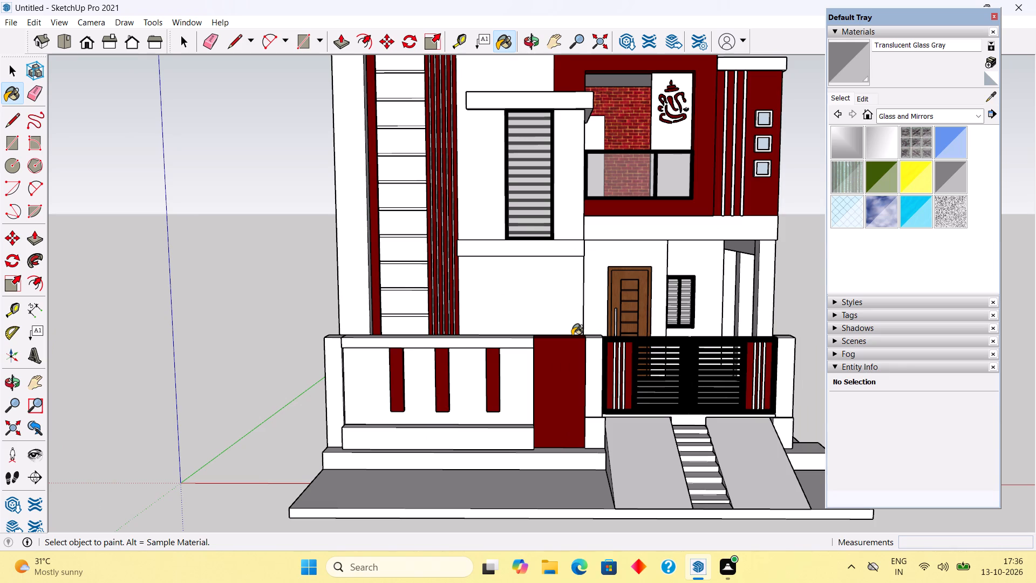
{"action": "scroll", "coordinate": [572, 336], "scroll_direction": "down", "scroll_amount": 6}
{"action": "key", "text": "space"}
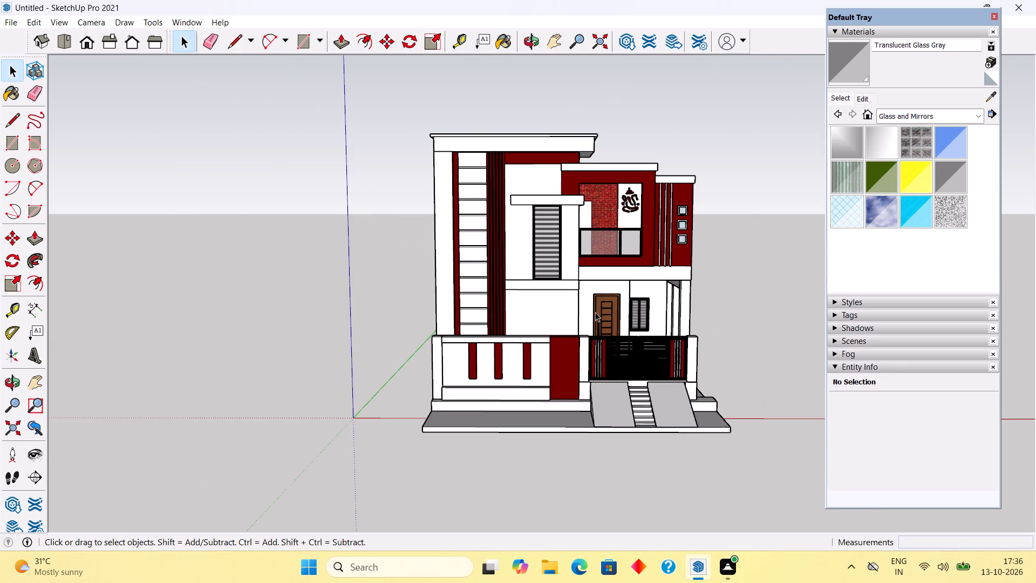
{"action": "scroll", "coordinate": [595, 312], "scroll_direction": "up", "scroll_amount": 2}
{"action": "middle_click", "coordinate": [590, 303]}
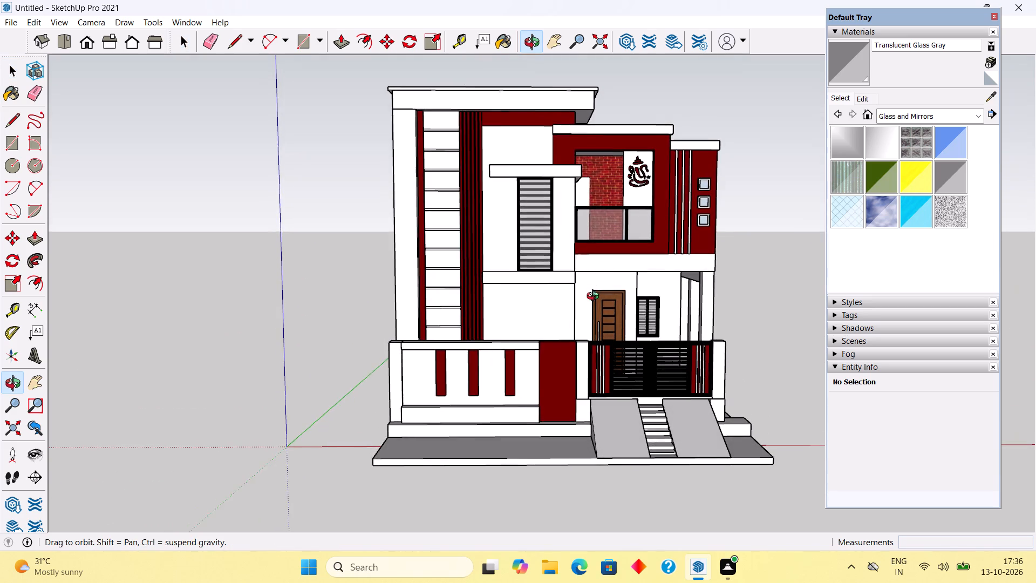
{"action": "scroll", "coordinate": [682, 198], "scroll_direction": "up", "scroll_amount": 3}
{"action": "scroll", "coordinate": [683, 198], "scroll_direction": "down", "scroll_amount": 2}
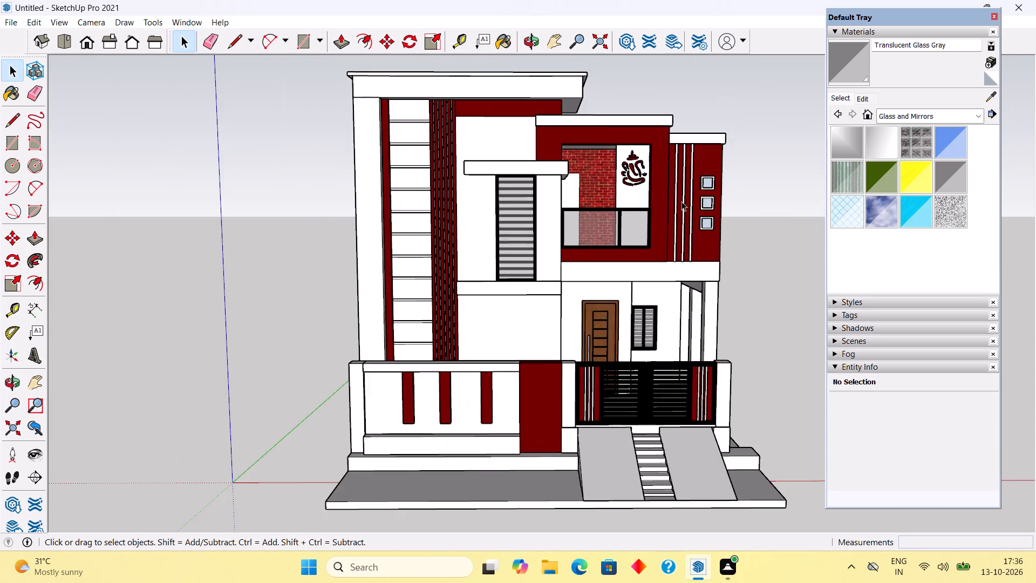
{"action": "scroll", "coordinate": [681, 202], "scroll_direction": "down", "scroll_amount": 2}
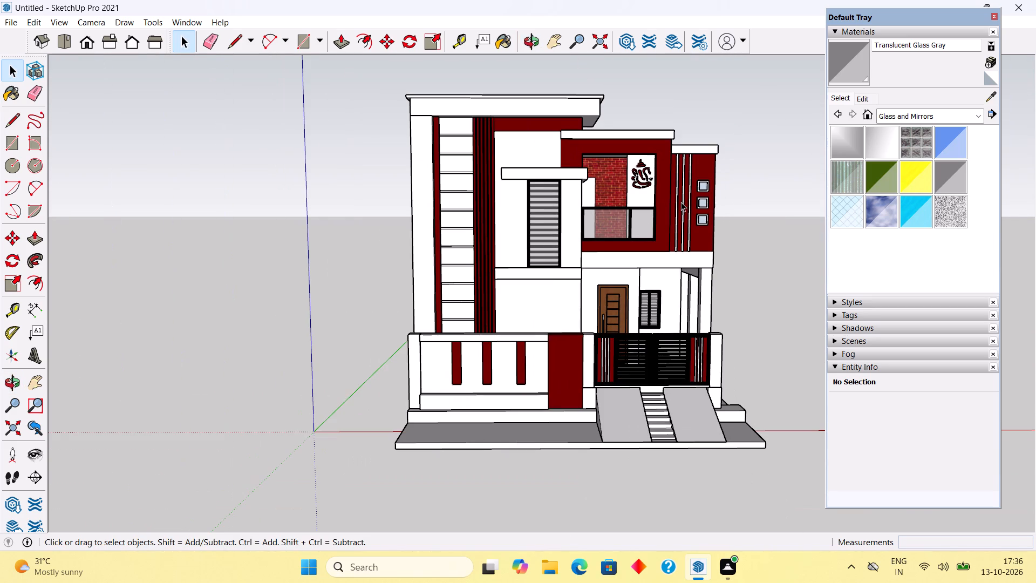
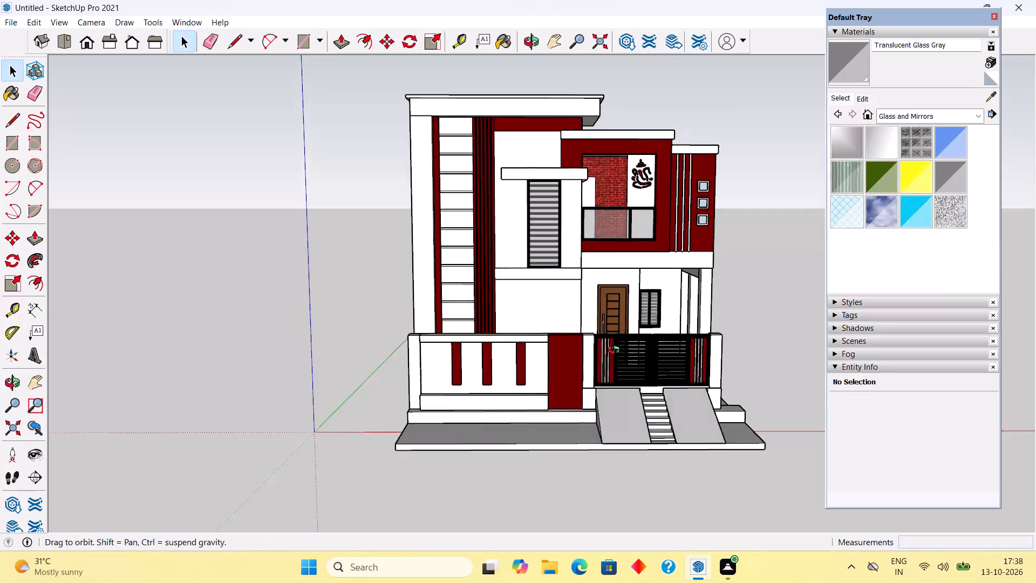
Look through the Brick, Cladding and Siding and the Carpet, Fabrics, Leathers, Textiles and Wallpaper material collections for a suitable finish.
{"action": "scroll", "coordinate": [662, 432], "scroll_direction": "up", "scroll_amount": 1}
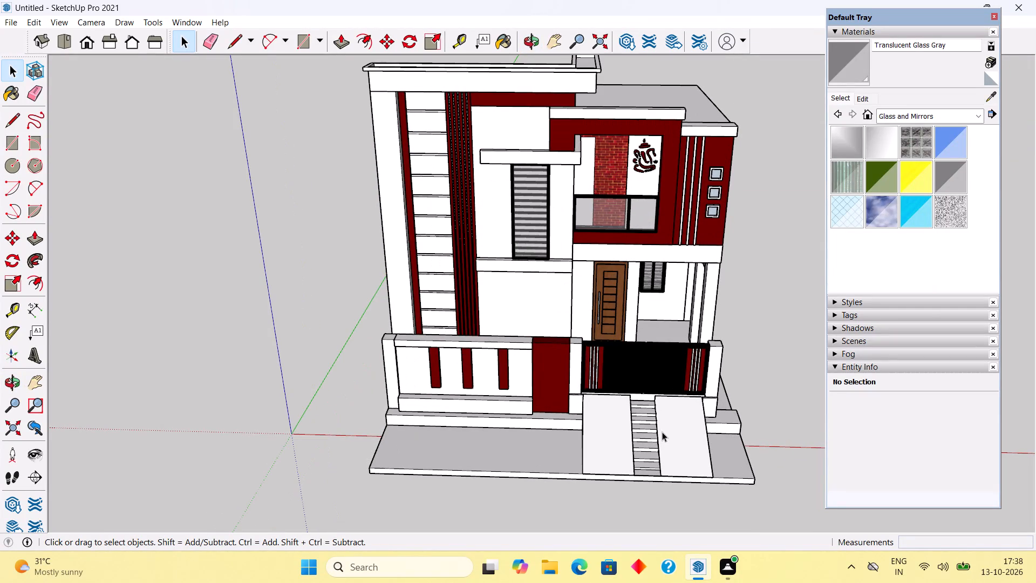
{"action": "left_click", "coordinate": [896, 119]}
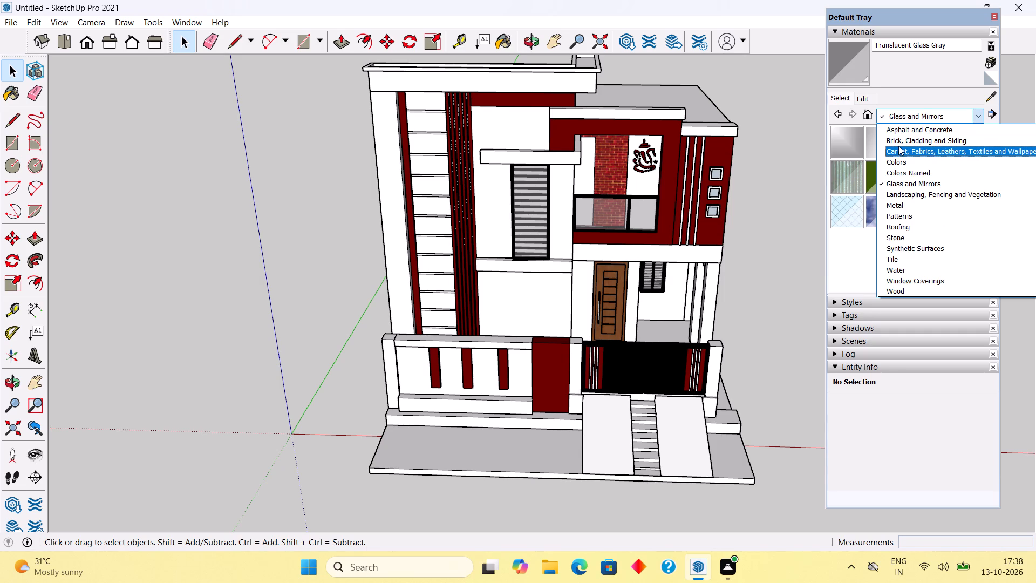
{"action": "left_click", "coordinate": [898, 145]}
{"action": "scroll", "coordinate": [898, 146], "scroll_direction": "down", "scroll_amount": 4}
{"action": "scroll", "coordinate": [898, 146], "scroll_direction": "up", "scroll_amount": 3}
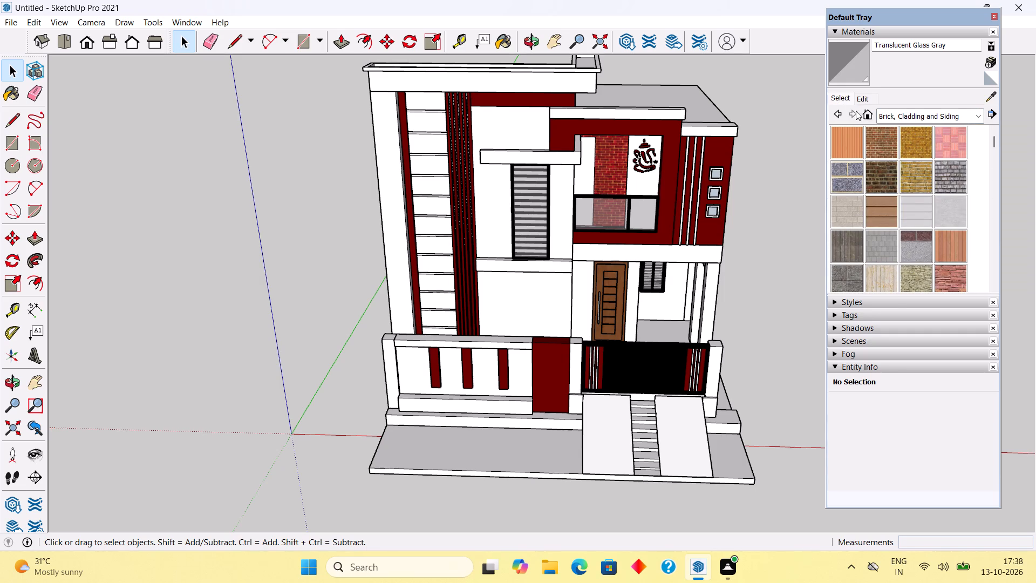
{"action": "left_click", "coordinate": [916, 116]}
{"action": "left_click", "coordinate": [916, 150]}
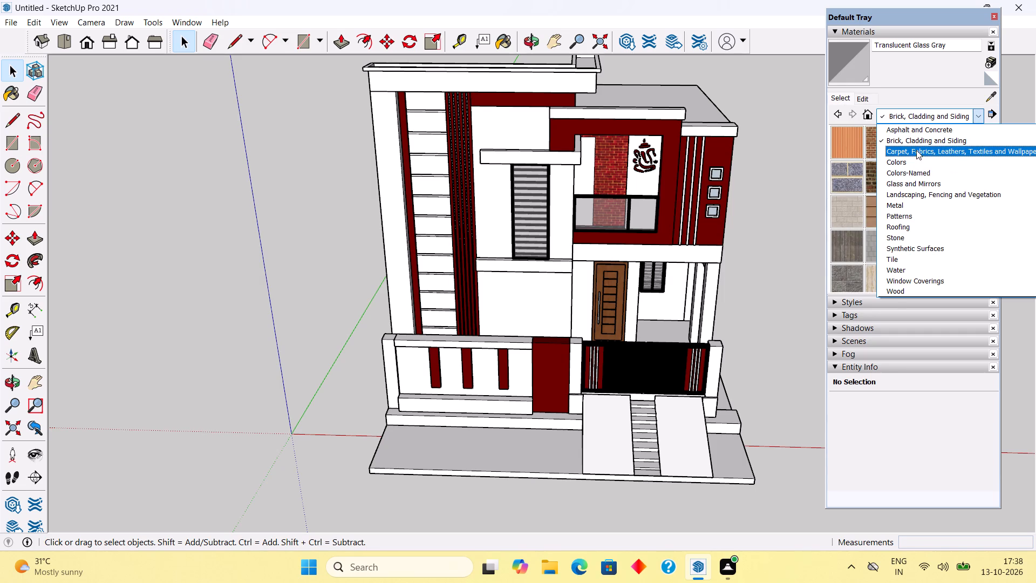
{"action": "scroll", "coordinate": [866, 249], "scroll_direction": "down", "scroll_amount": 3}
{"action": "scroll", "coordinate": [865, 252], "scroll_direction": "up", "scroll_amount": 2}
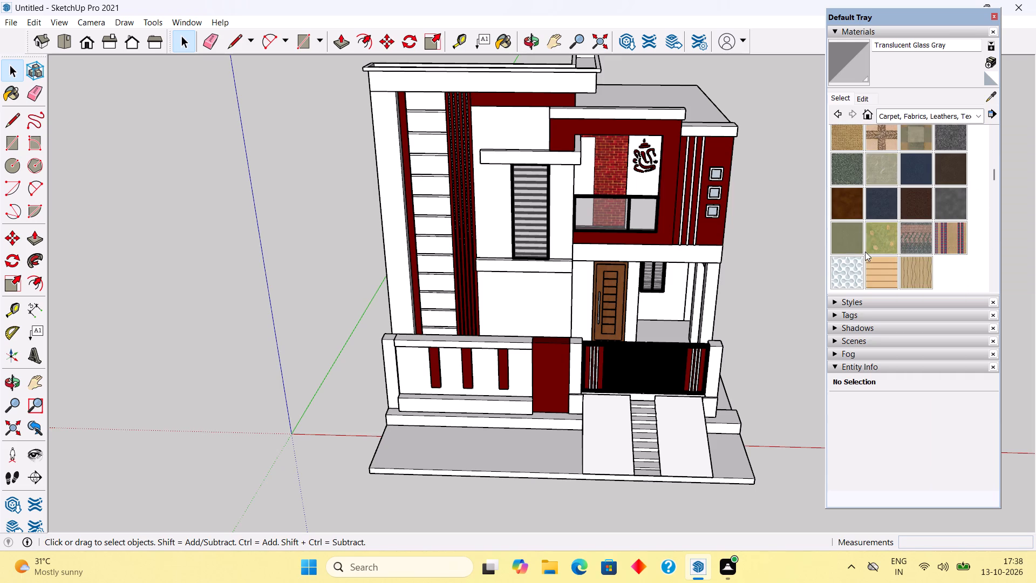
Paint the two entrance ramps and the steps between them with Color A07 from the Colors collection.
{"action": "left_click", "coordinate": [896, 109]}
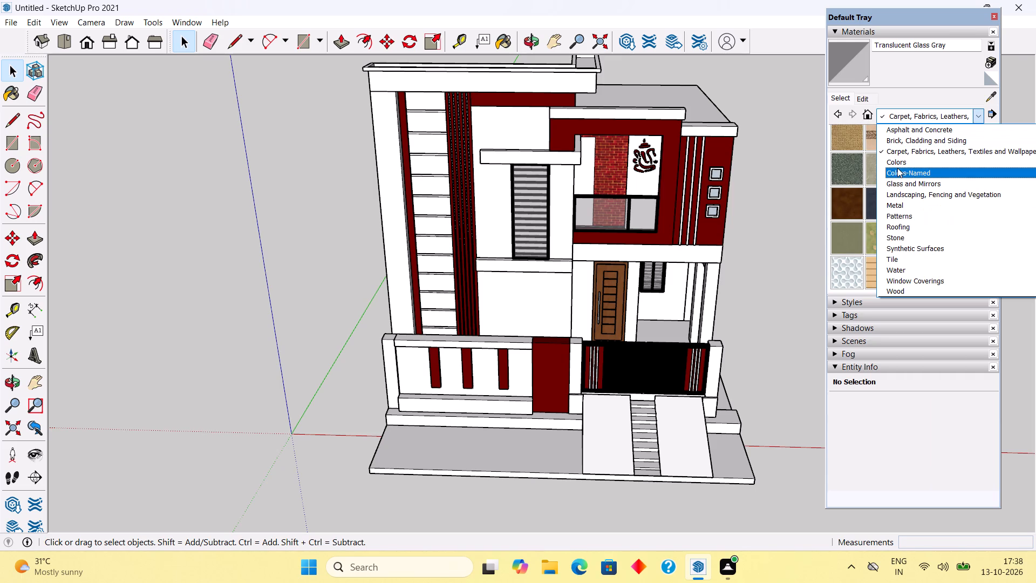
{"action": "left_click", "coordinate": [896, 165]}
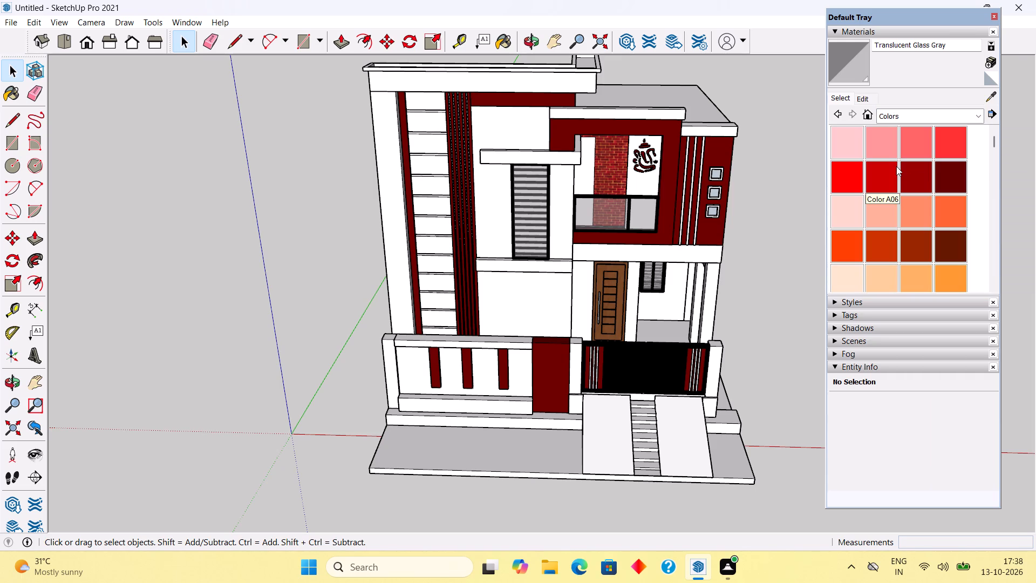
{"action": "left_click", "coordinate": [918, 186]}
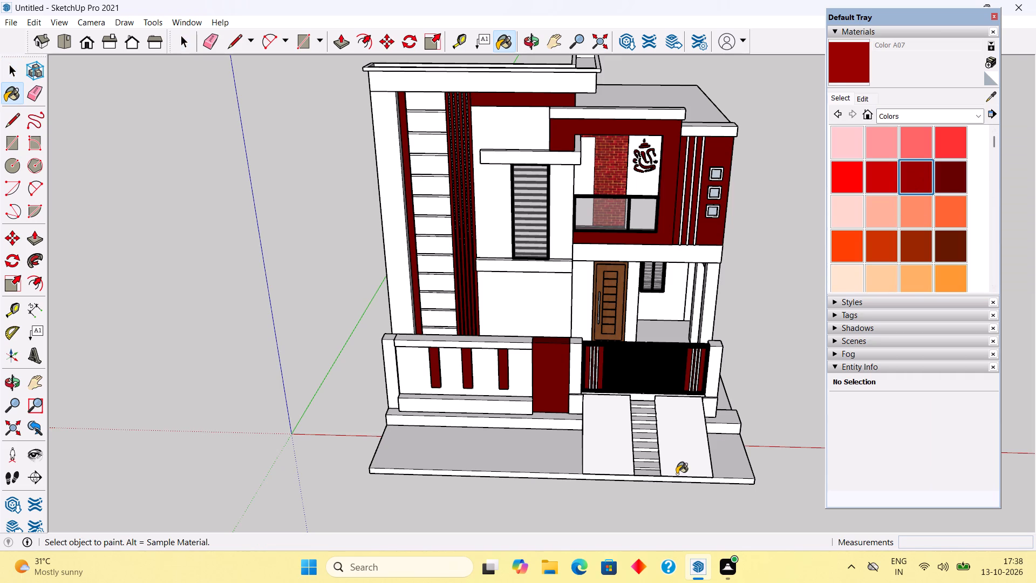
{"action": "left_click", "coordinate": [674, 452]}
{"action": "left_click", "coordinate": [630, 449]}
{"action": "left_click", "coordinate": [642, 437]}
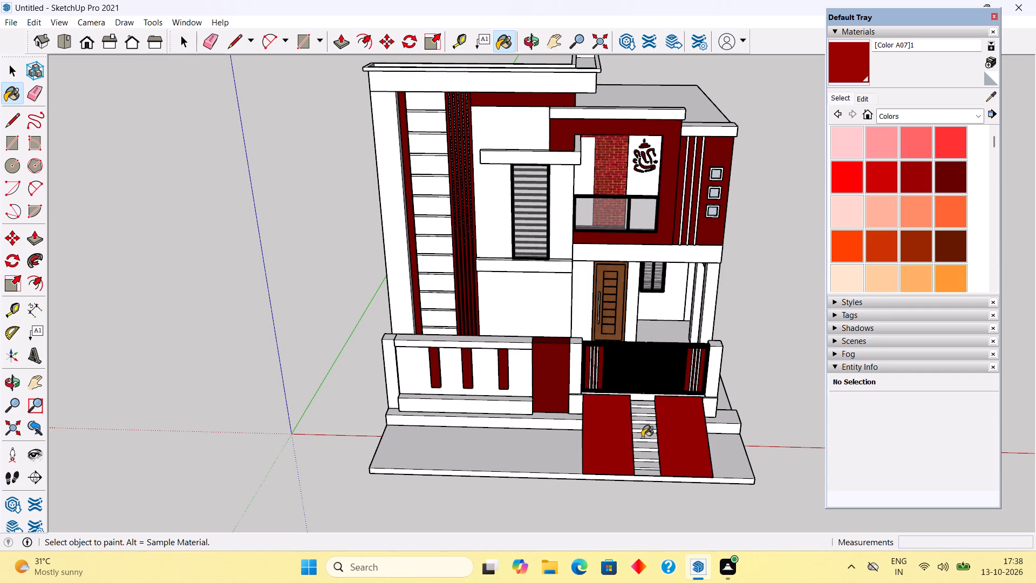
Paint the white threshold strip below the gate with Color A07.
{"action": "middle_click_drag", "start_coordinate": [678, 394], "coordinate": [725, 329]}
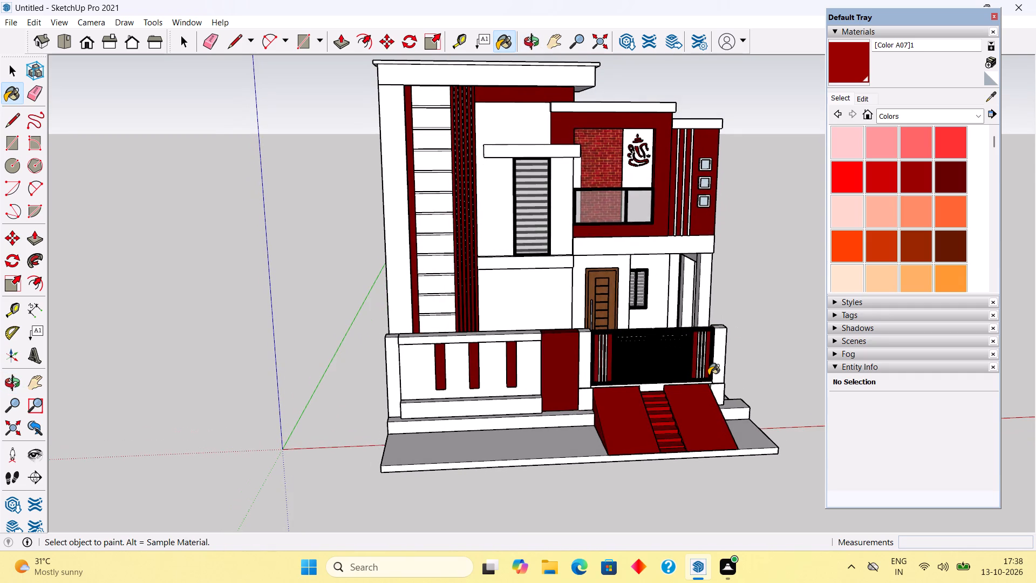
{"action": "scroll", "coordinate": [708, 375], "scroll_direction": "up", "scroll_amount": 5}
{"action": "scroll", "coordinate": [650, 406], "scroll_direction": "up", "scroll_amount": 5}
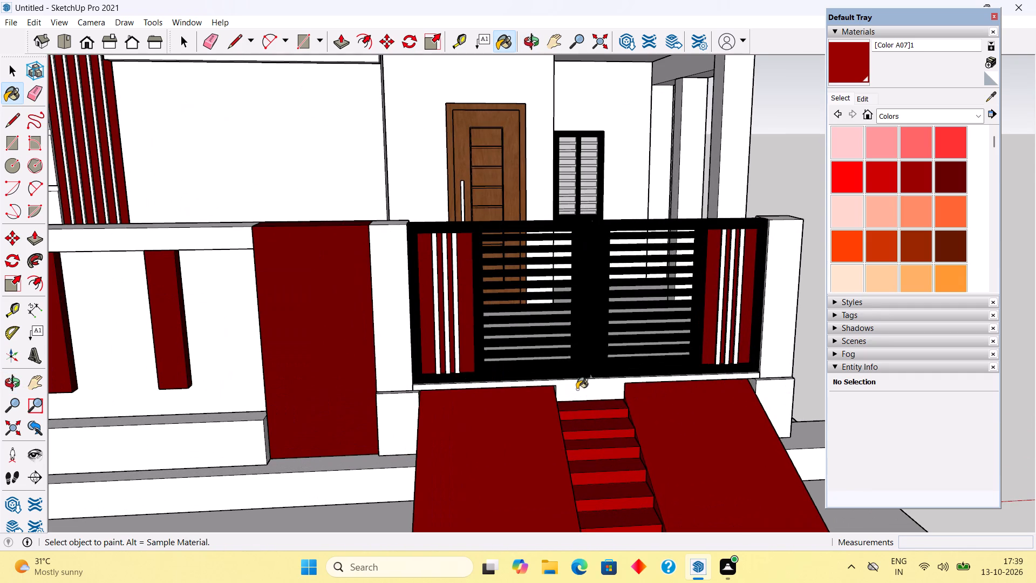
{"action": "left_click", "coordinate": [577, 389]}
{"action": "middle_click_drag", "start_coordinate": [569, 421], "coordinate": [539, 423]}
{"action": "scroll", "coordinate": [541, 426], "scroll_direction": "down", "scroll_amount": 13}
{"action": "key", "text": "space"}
Repaint the threshold strip below the gate and the steps between the ramps with Color A08.
{"action": "middle_click_drag", "start_coordinate": [547, 428], "coordinate": [590, 395]}
{"action": "scroll", "coordinate": [588, 395], "scroll_direction": "up", "scroll_amount": 3}
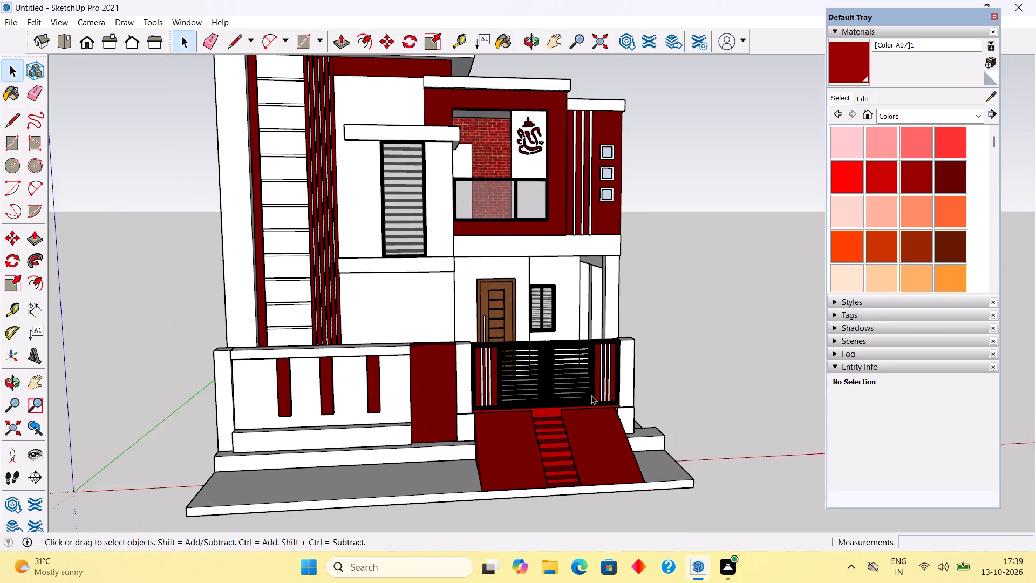
{"action": "scroll", "coordinate": [531, 429], "scroll_direction": "up", "scroll_amount": 1}
{"action": "middle_click_drag", "start_coordinate": [527, 429], "coordinate": [506, 430]}
{"action": "scroll", "coordinate": [506, 430], "scroll_direction": "up", "scroll_amount": 3}
{"action": "middle_click_drag", "start_coordinate": [562, 404], "coordinate": [527, 428]}
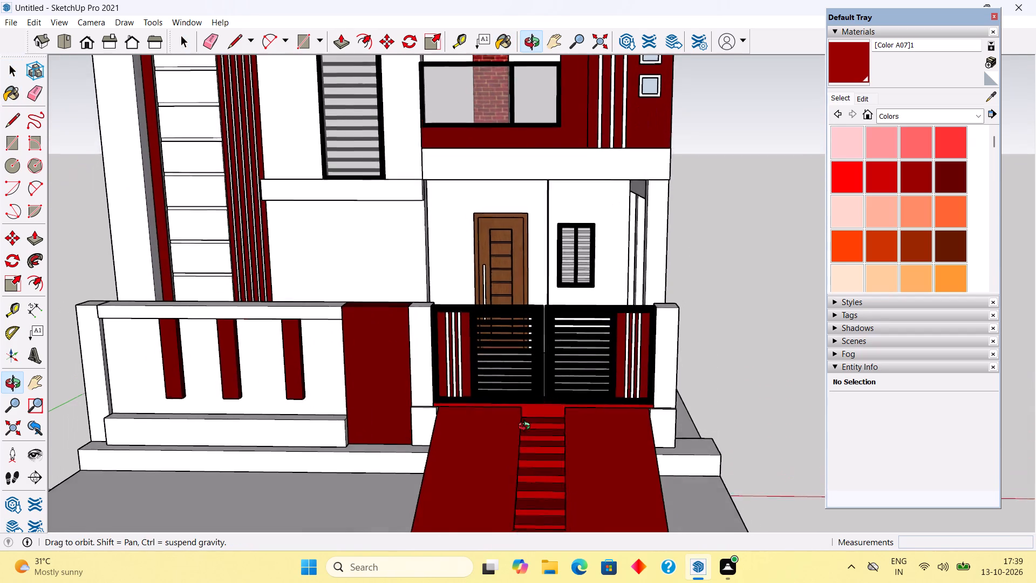
{"action": "middle_click_drag", "start_coordinate": [527, 428], "coordinate": [632, 408]}
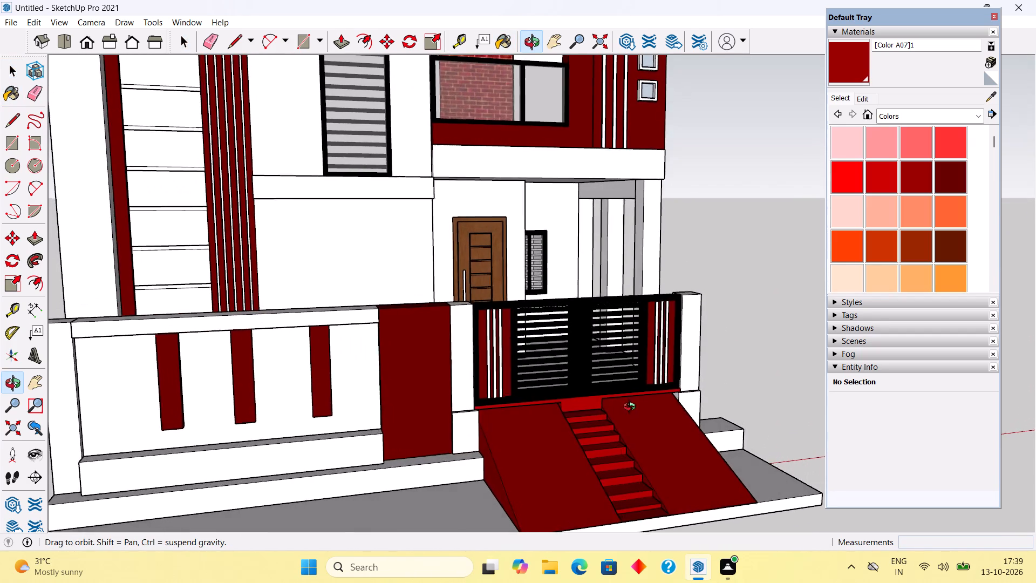
{"action": "middle_click_drag", "start_coordinate": [632, 408], "coordinate": [601, 410]}
{"action": "scroll", "coordinate": [601, 413], "scroll_direction": "up", "scroll_amount": 1}
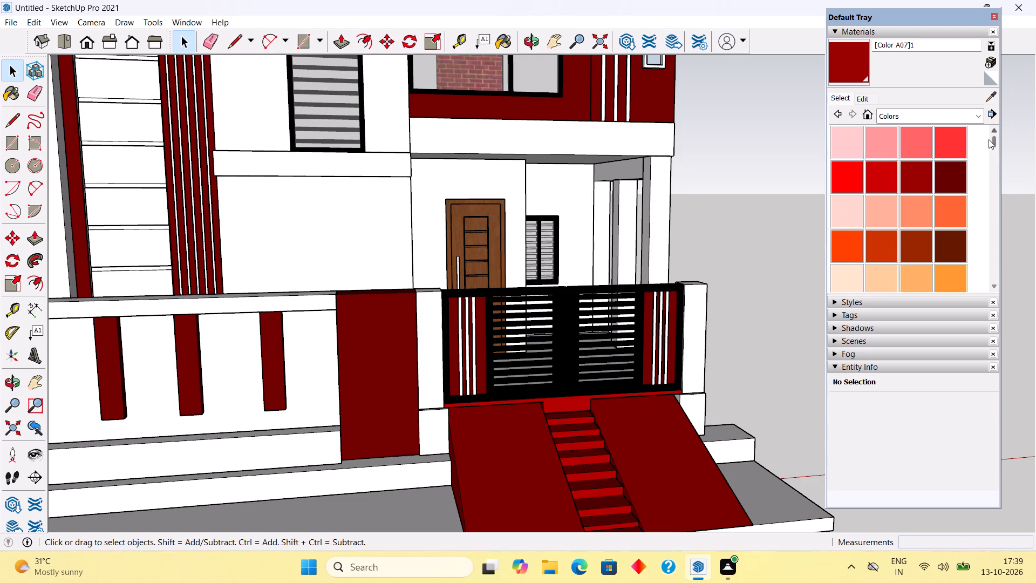
{"action": "left_click", "coordinate": [964, 179]}
{"action": "left_click", "coordinate": [562, 404]}
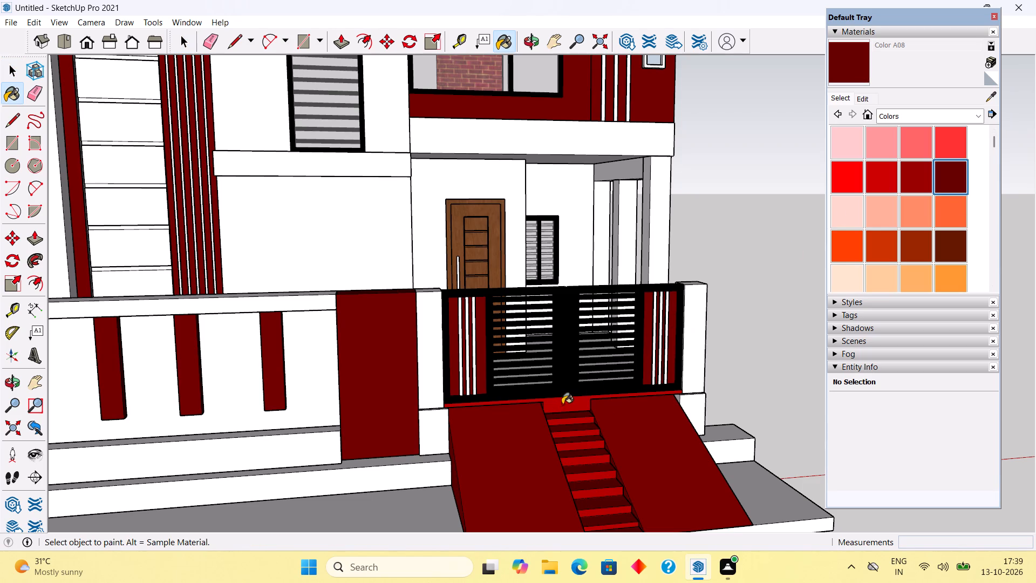
{"action": "left_click", "coordinate": [570, 436]}
{"action": "scroll", "coordinate": [586, 467], "scroll_direction": "down", "scroll_amount": 5}
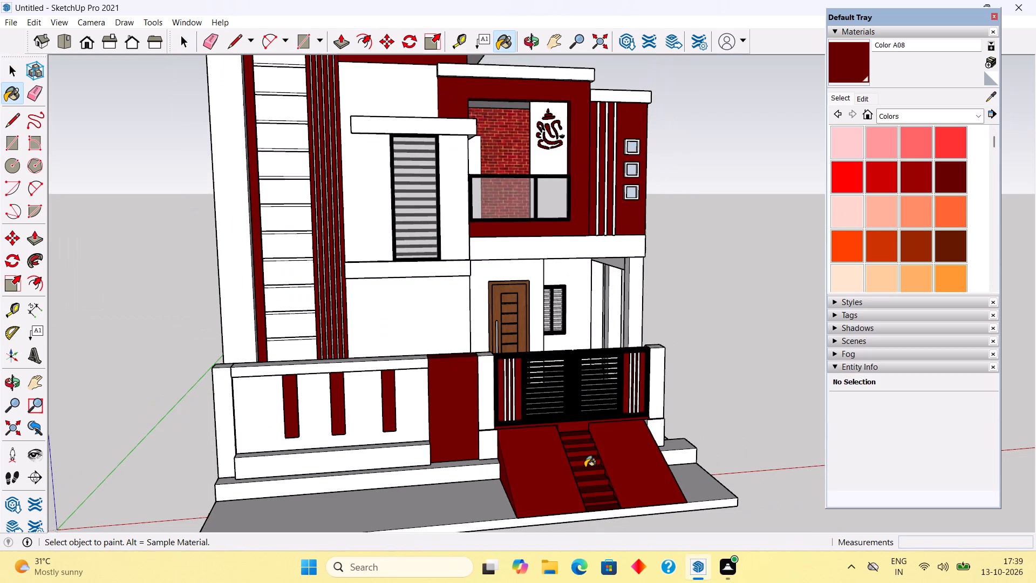
{"action": "key", "text": "space"}
Open the topmost roof parapet's group for editing and paint the front edge of its coping with Color A08.
{"action": "middle_click_drag", "start_coordinate": [609, 455], "coordinate": [656, 462]}
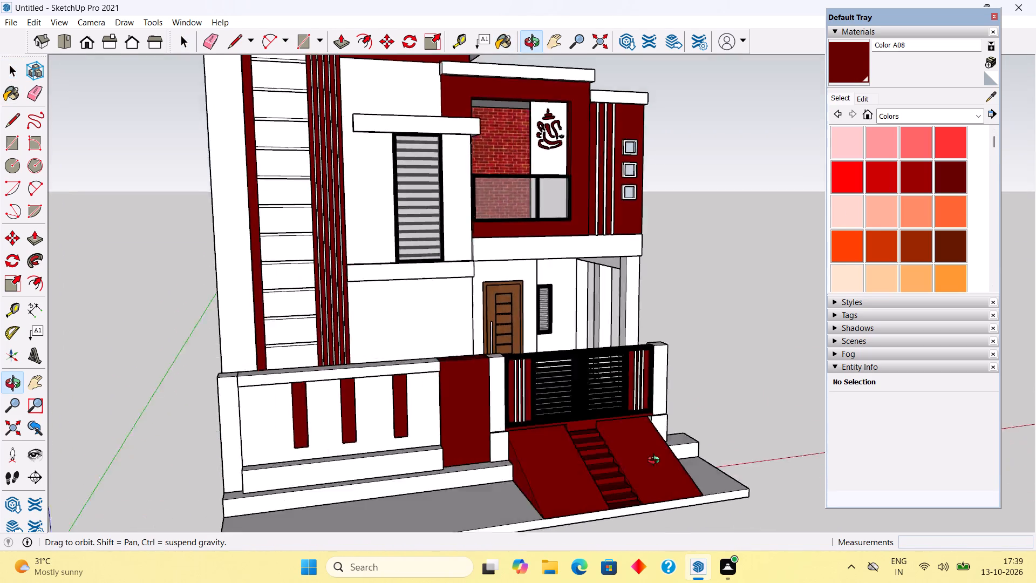
{"action": "middle_click_drag", "start_coordinate": [656, 462], "coordinate": [547, 509]}
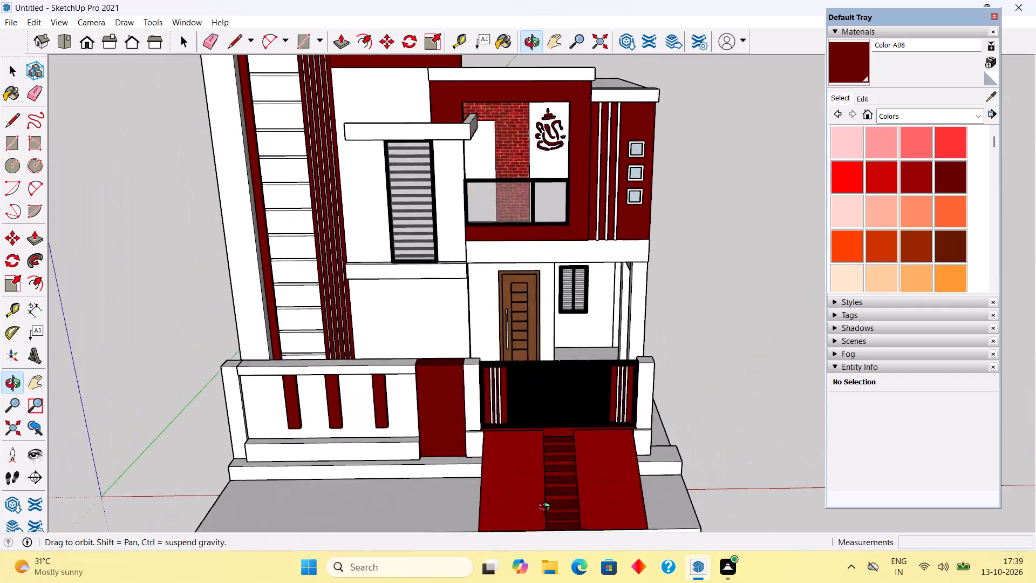
{"action": "middle_click_drag", "start_coordinate": [547, 509], "coordinate": [507, 452]}
{"action": "scroll", "coordinate": [506, 451], "scroll_direction": "down", "scroll_amount": 3}
{"action": "scroll", "coordinate": [445, 347], "scroll_direction": "up", "scroll_amount": 1}
{"action": "middle_click_drag", "start_coordinate": [451, 353], "coordinate": [519, 388]}
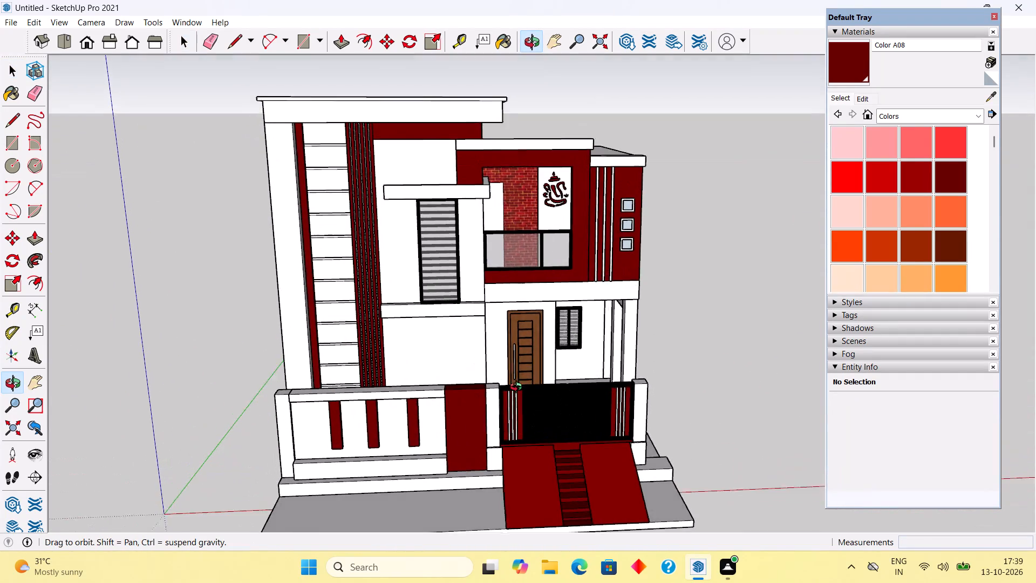
{"action": "middle_click_drag", "start_coordinate": [519, 388], "coordinate": [546, 403]}
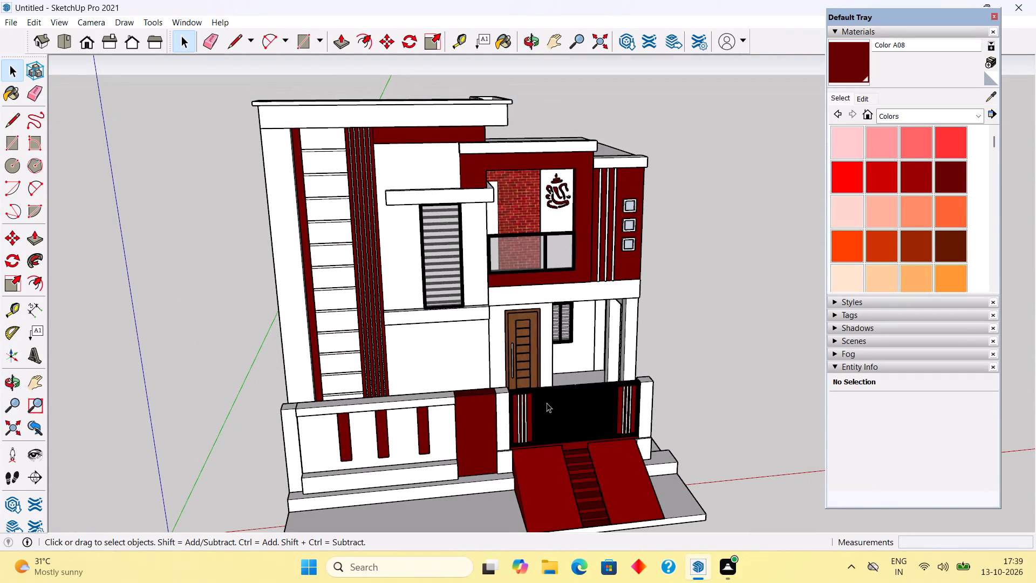
{"action": "scroll", "coordinate": [271, 106], "scroll_direction": "up", "scroll_amount": 4}
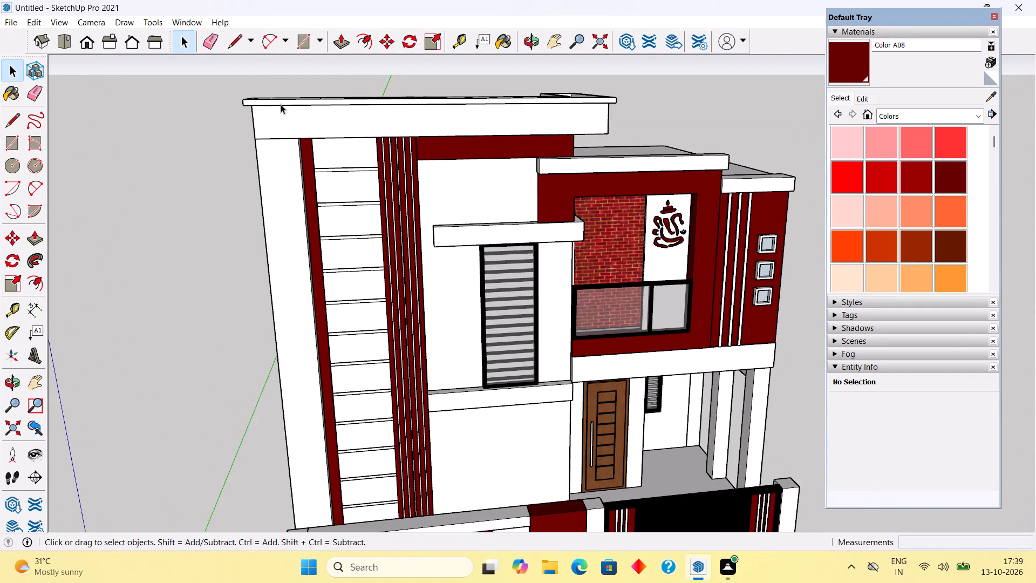
{"action": "left_click", "coordinate": [282, 101]}
{"action": "triple_click", "coordinate": [282, 100]}
{"action": "left_click", "coordinate": [282, 100]}
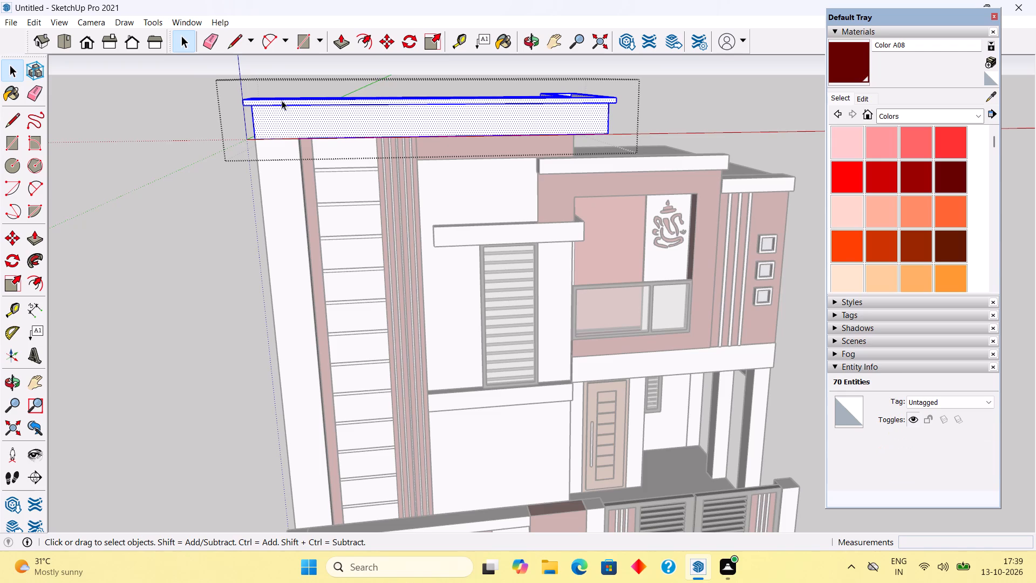
{"action": "left_click", "coordinate": [288, 101]}
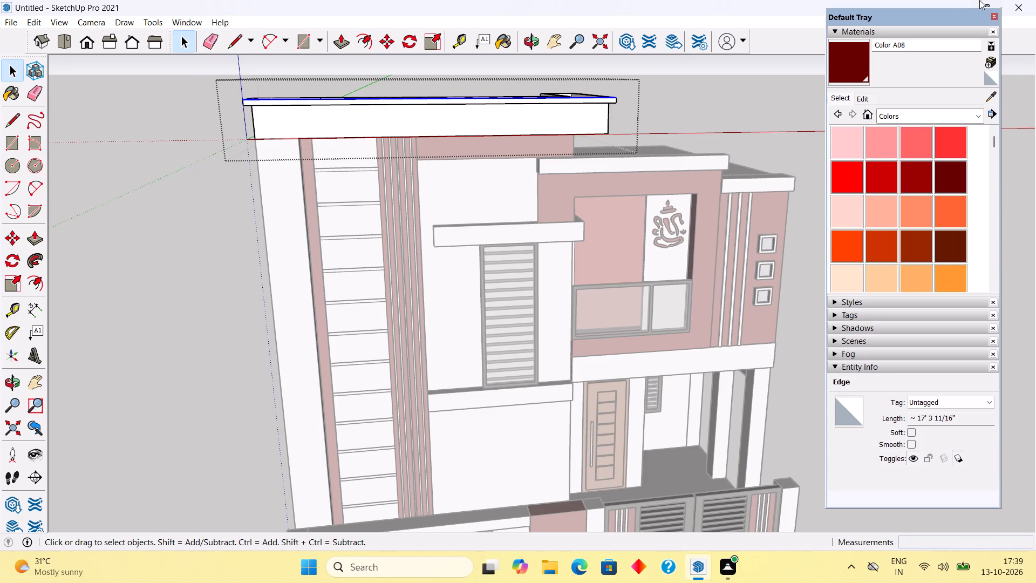
{"action": "left_click", "coordinate": [857, 61]}
{"action": "scroll", "coordinate": [580, 104], "scroll_direction": "up", "scroll_amount": 5}
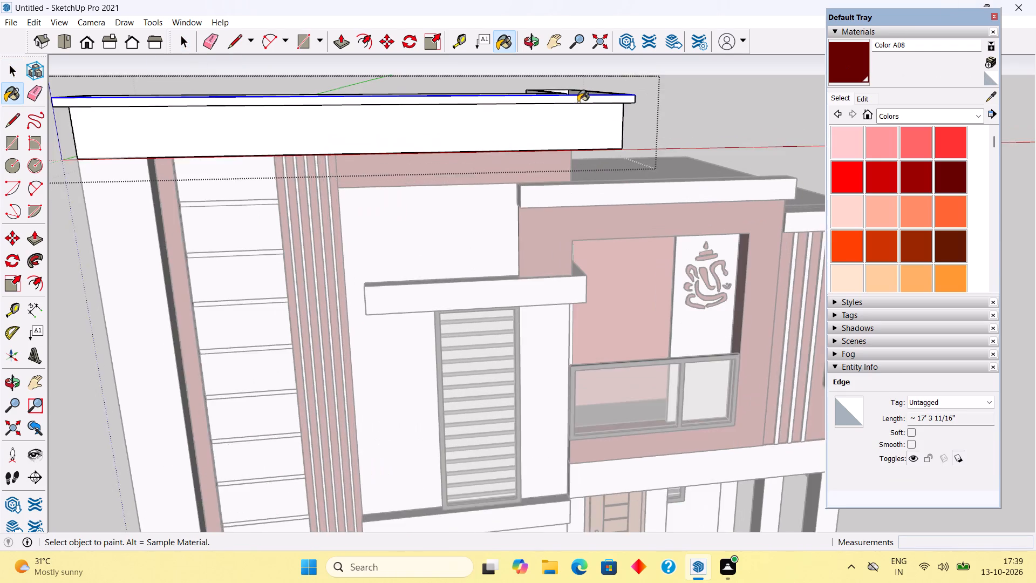
{"action": "left_click", "coordinate": [577, 99]}
Paint the top rim of the parapet coping and its rear inner lip with Color A08.
{"action": "middle_click_drag", "start_coordinate": [576, 97], "coordinate": [431, 279]}
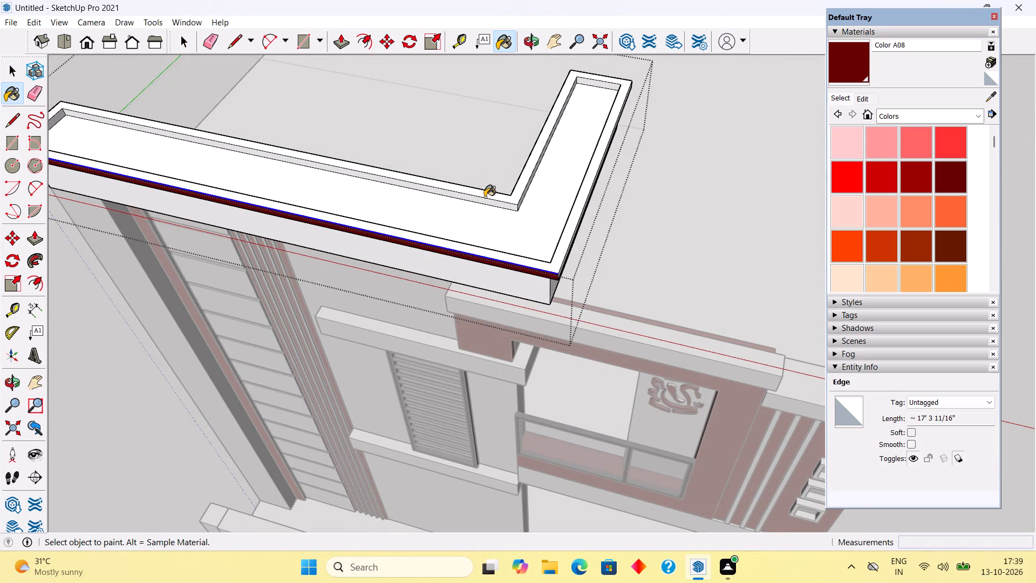
{"action": "left_click", "coordinate": [485, 198]}
{"action": "left_click", "coordinate": [497, 196]}
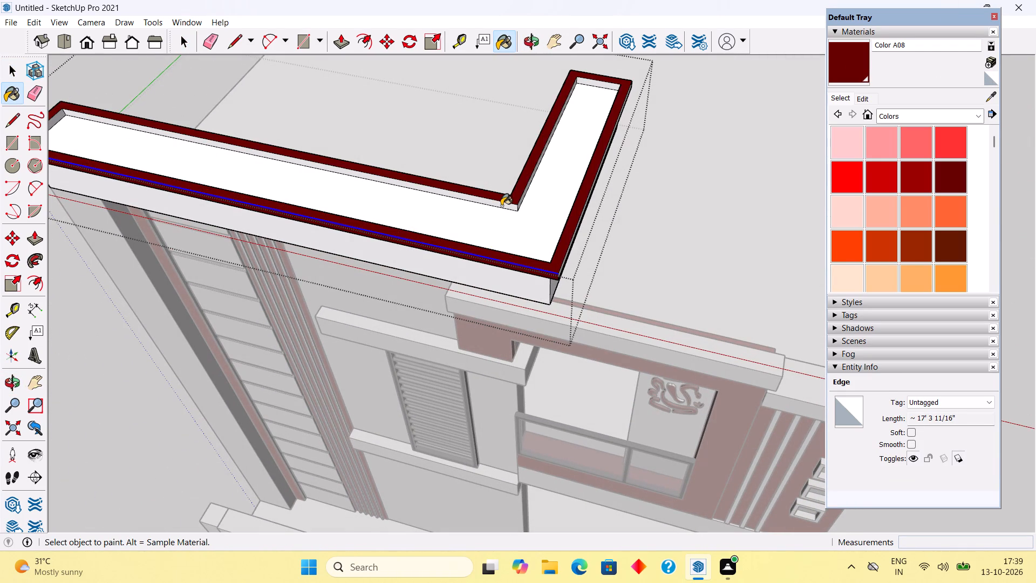
{"action": "left_click", "coordinate": [501, 206]}
Paint the coping's outer edge along the parapet's short return side with Color A08.
{"action": "middle_click_drag", "start_coordinate": [615, 212], "coordinate": [608, 206]}
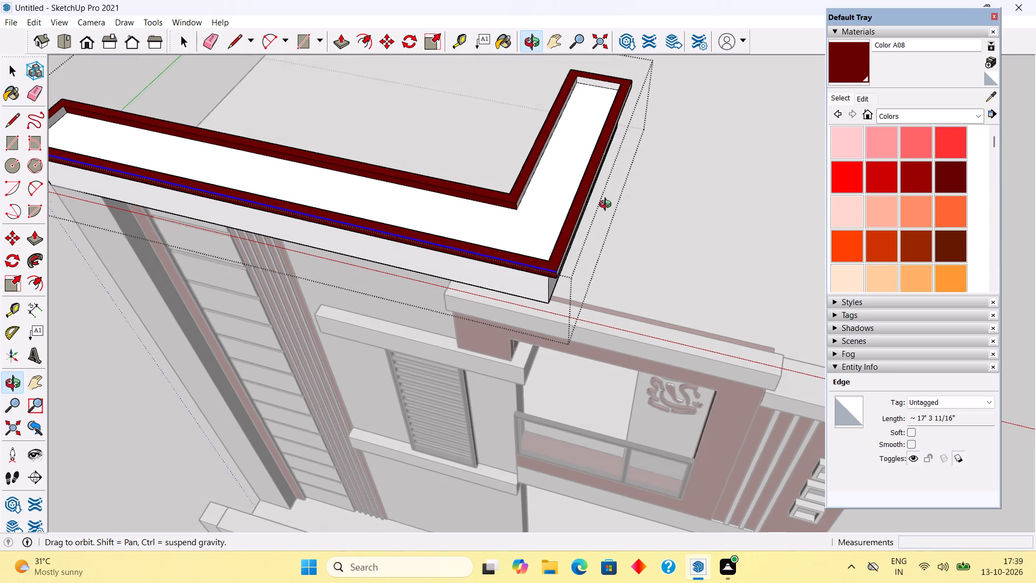
{"action": "middle_click_drag", "start_coordinate": [608, 206], "coordinate": [520, 133]}
{"action": "left_click", "coordinate": [525, 116]}
{"action": "left_click", "coordinate": [507, 85]}
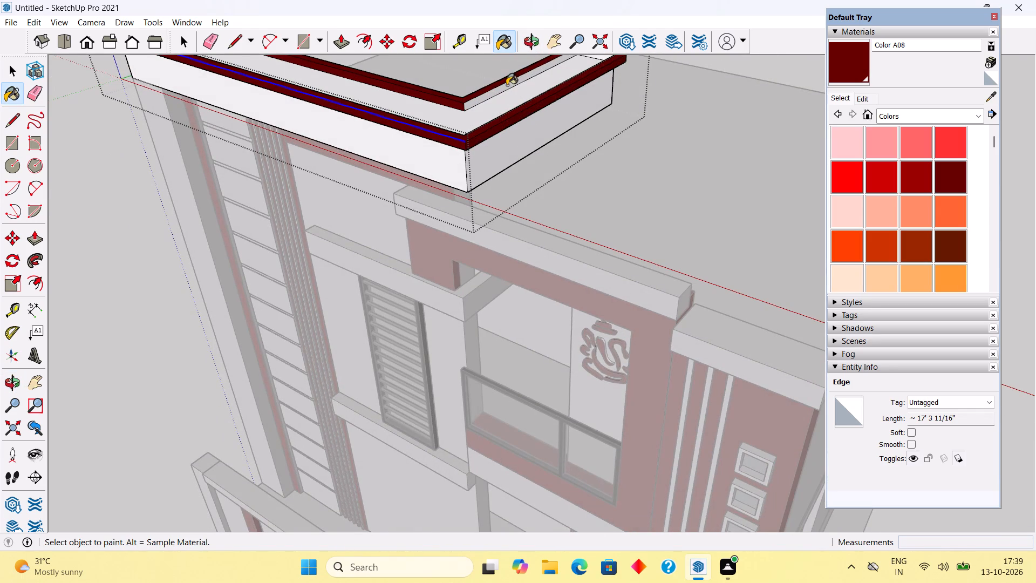
{"action": "scroll", "coordinate": [506, 92], "scroll_direction": "down", "scroll_amount": 5}
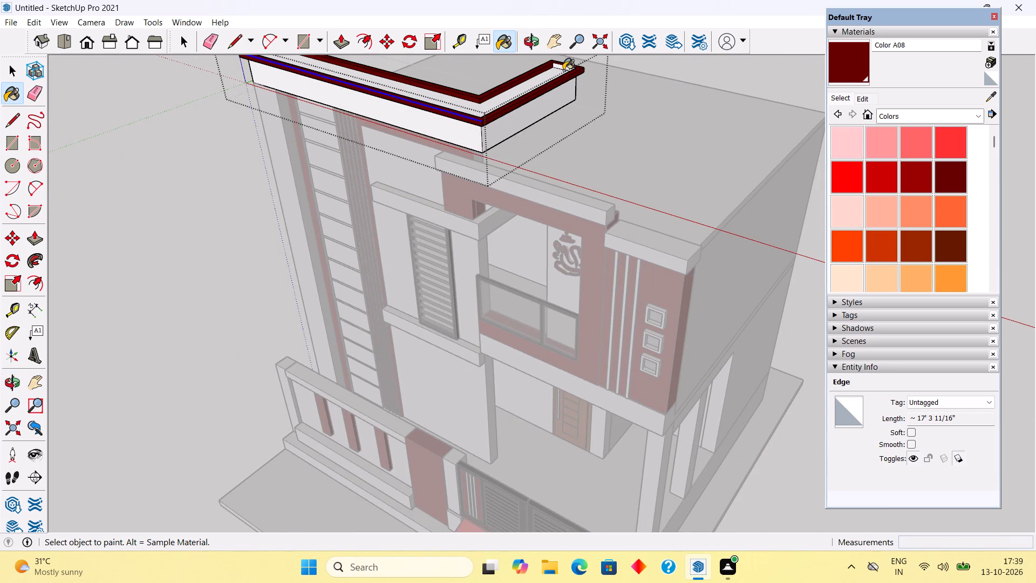
{"action": "left_click", "coordinate": [563, 68]}
Paint the coping's end edge and rear edge on the parapet's long run with Color A08.
{"action": "middle_click_drag", "start_coordinate": [435, 175], "coordinate": [871, 182]}
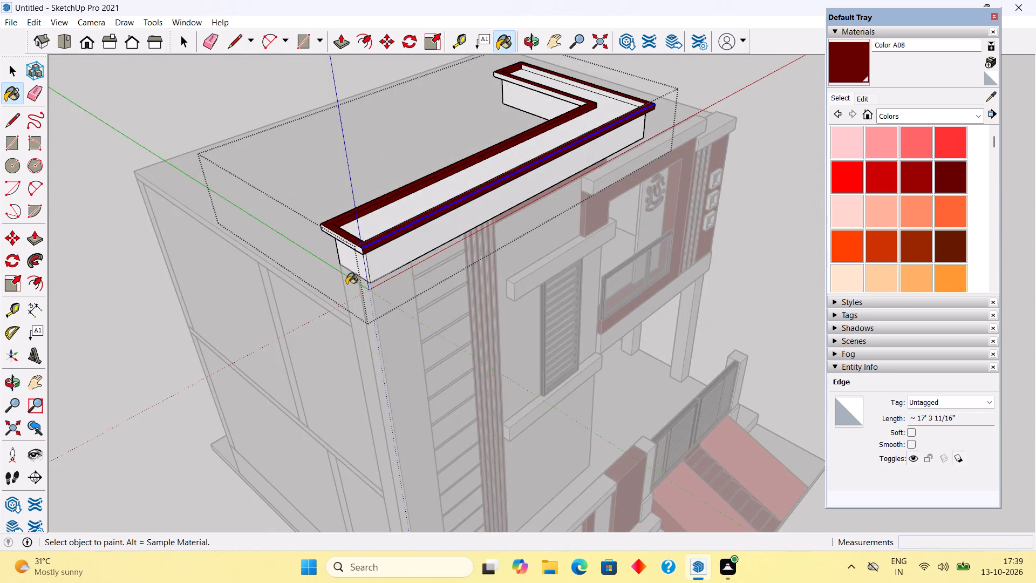
{"action": "middle_click_drag", "start_coordinate": [345, 276], "coordinate": [420, 201]}
{"action": "left_click", "coordinate": [428, 130]}
{"action": "middle_click_drag", "start_coordinate": [428, 139], "coordinate": [541, 201]}
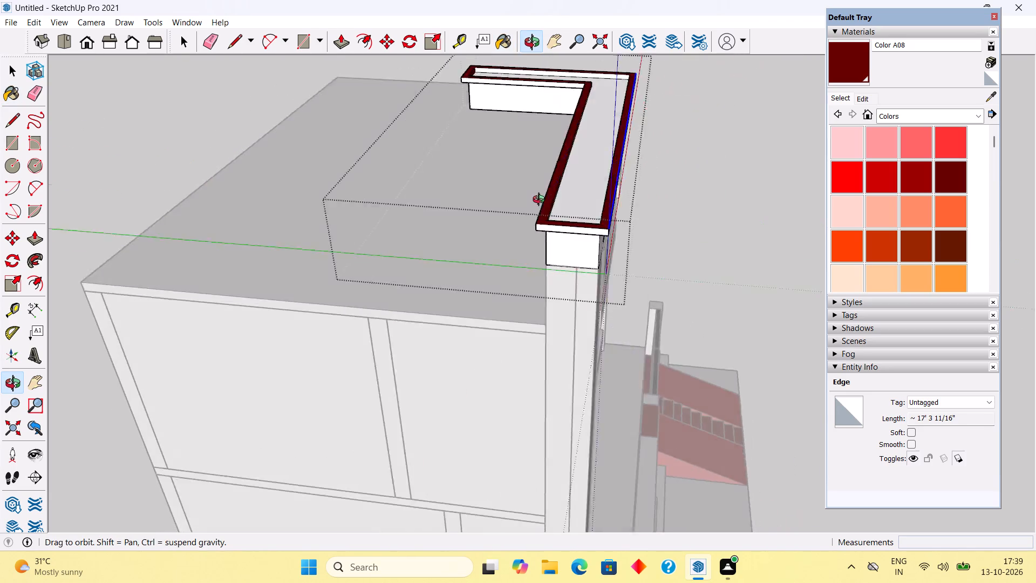
{"action": "middle_click_drag", "start_coordinate": [541, 201], "coordinate": [583, 201]}
{"action": "scroll", "coordinate": [614, 221], "scroll_direction": "up", "scroll_amount": 3}
{"action": "left_click", "coordinate": [615, 228]}
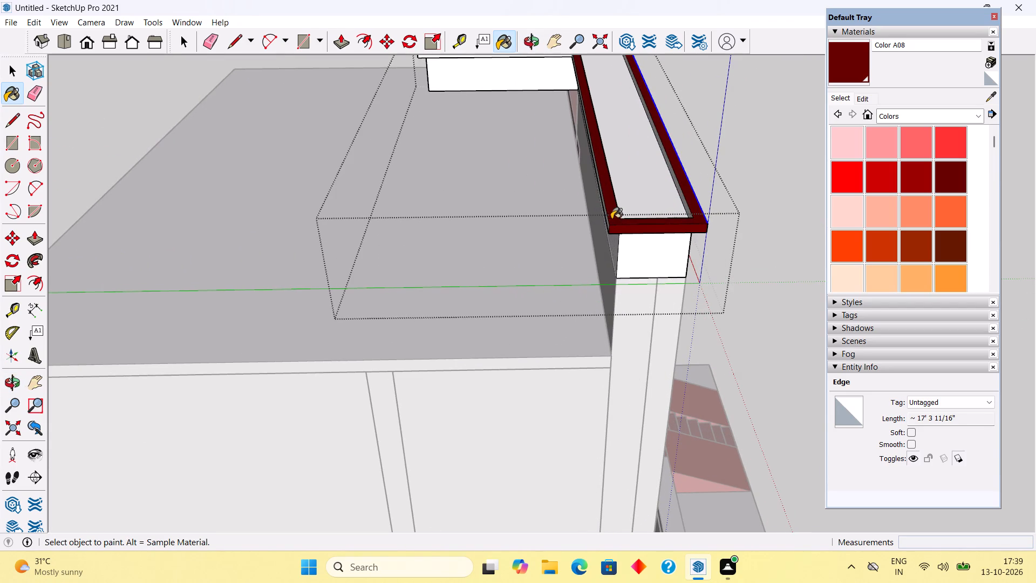
{"action": "middle_click_drag", "start_coordinate": [603, 207], "coordinate": [680, 231]}
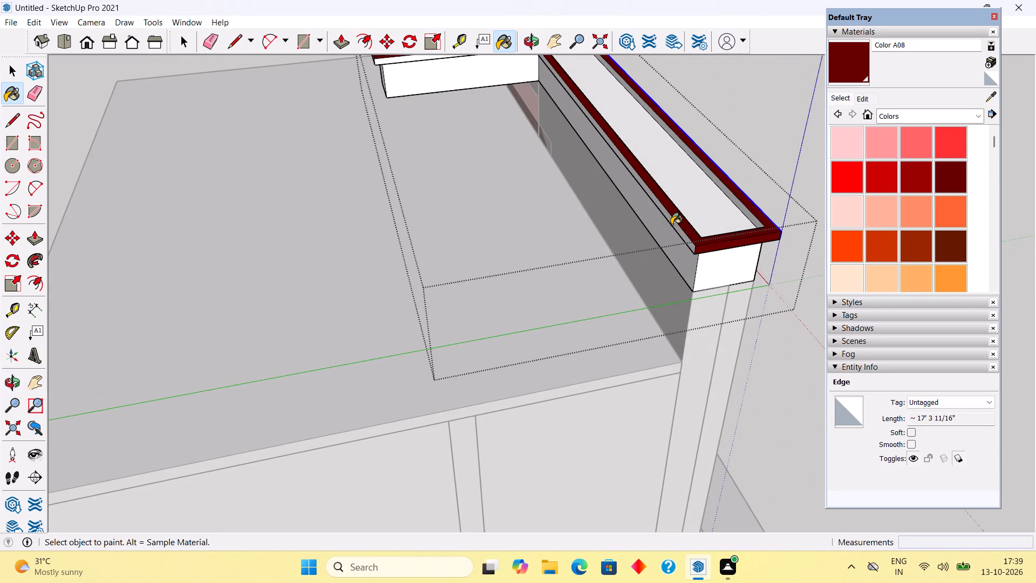
{"action": "left_click", "coordinate": [671, 225]}
{"action": "scroll", "coordinate": [672, 228], "scroll_direction": "up", "scroll_amount": 5}
{"action": "left_click", "coordinate": [676, 224]}
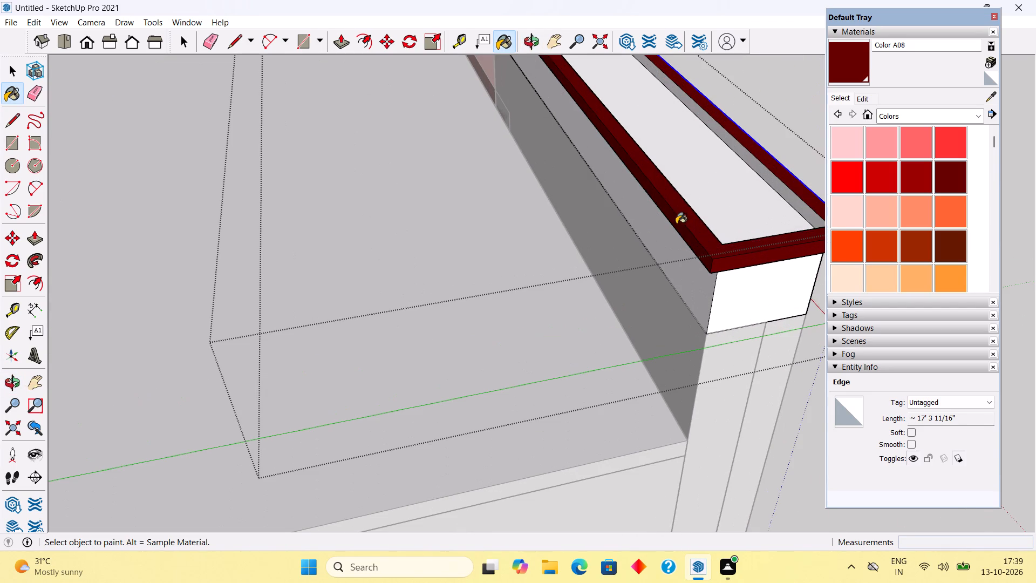
Paint the remaining inner lip and short-return front edge of the roof parapet coping with Color A08 and close the group.
{"action": "left_click", "coordinate": [756, 164]}
{"action": "scroll", "coordinate": [692, 250], "scroll_direction": "down", "scroll_amount": 8}
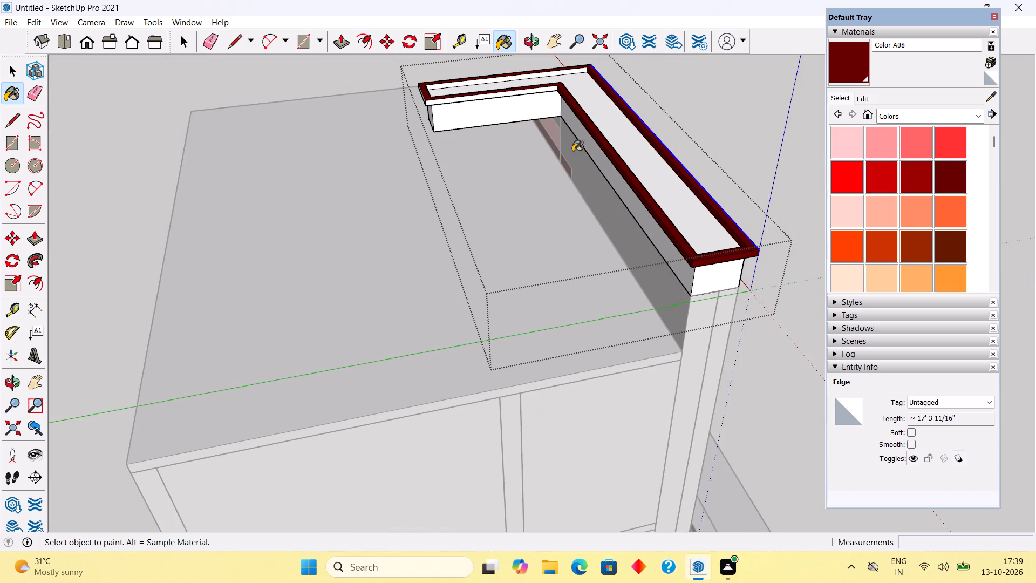
{"action": "scroll", "coordinate": [505, 84], "scroll_direction": "up", "scroll_amount": 3}
{"action": "left_click", "coordinate": [505, 97]}
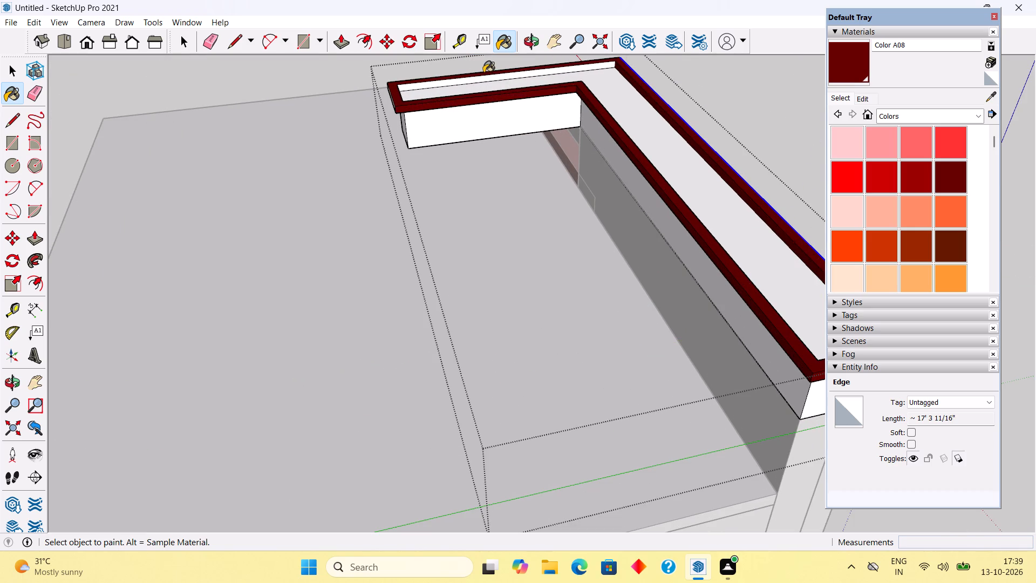
{"action": "left_click", "coordinate": [479, 81]}
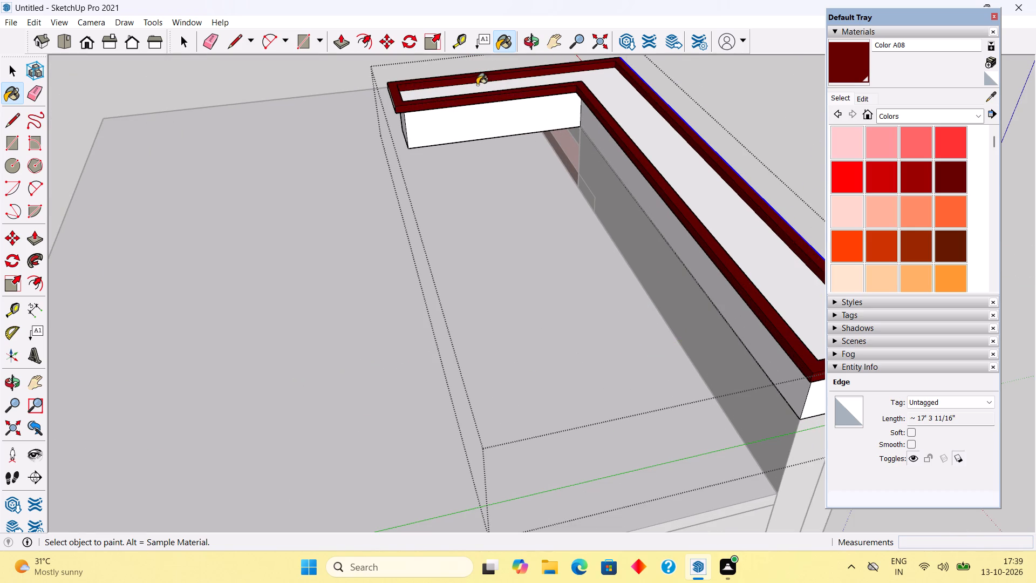
{"action": "key", "text": "space"}
{"action": "scroll", "coordinate": [447, 185], "scroll_direction": "down", "scroll_amount": 8}
{"action": "left_click", "coordinate": [594, 130]}
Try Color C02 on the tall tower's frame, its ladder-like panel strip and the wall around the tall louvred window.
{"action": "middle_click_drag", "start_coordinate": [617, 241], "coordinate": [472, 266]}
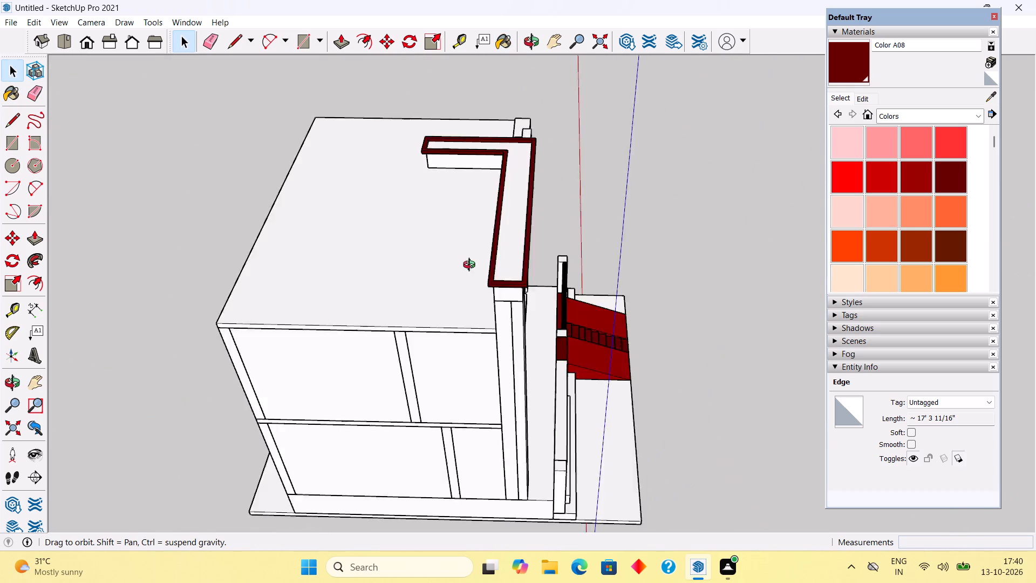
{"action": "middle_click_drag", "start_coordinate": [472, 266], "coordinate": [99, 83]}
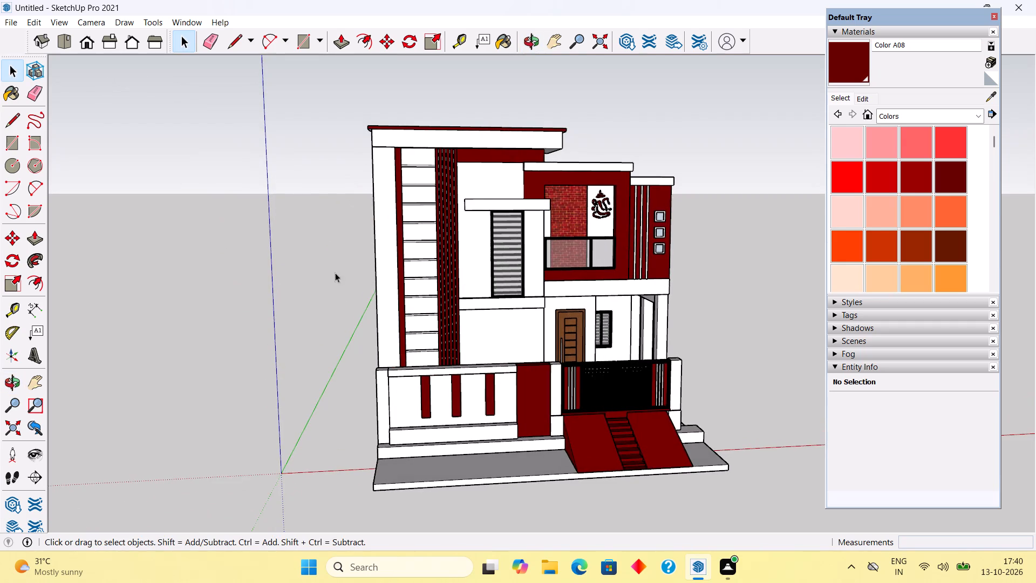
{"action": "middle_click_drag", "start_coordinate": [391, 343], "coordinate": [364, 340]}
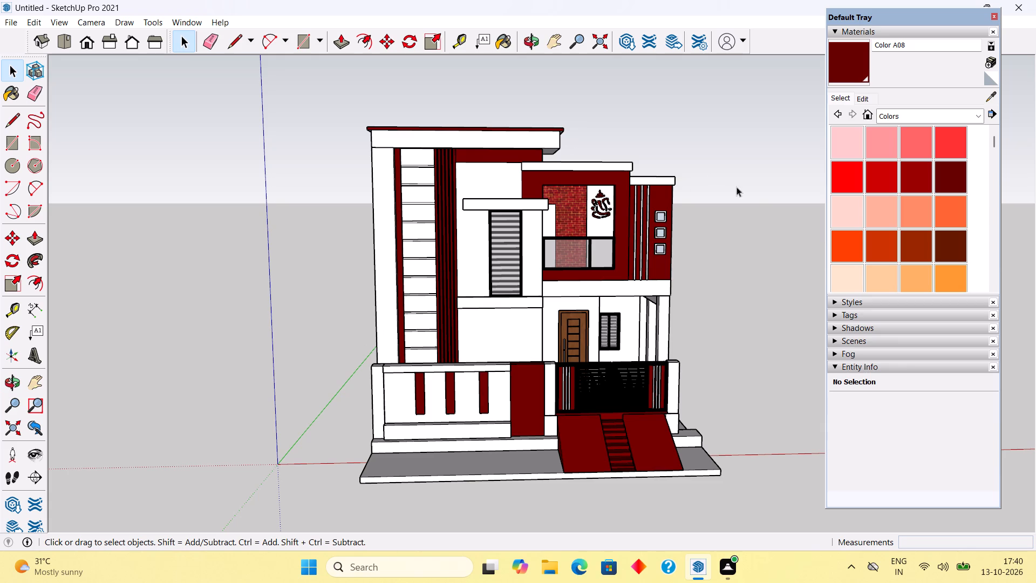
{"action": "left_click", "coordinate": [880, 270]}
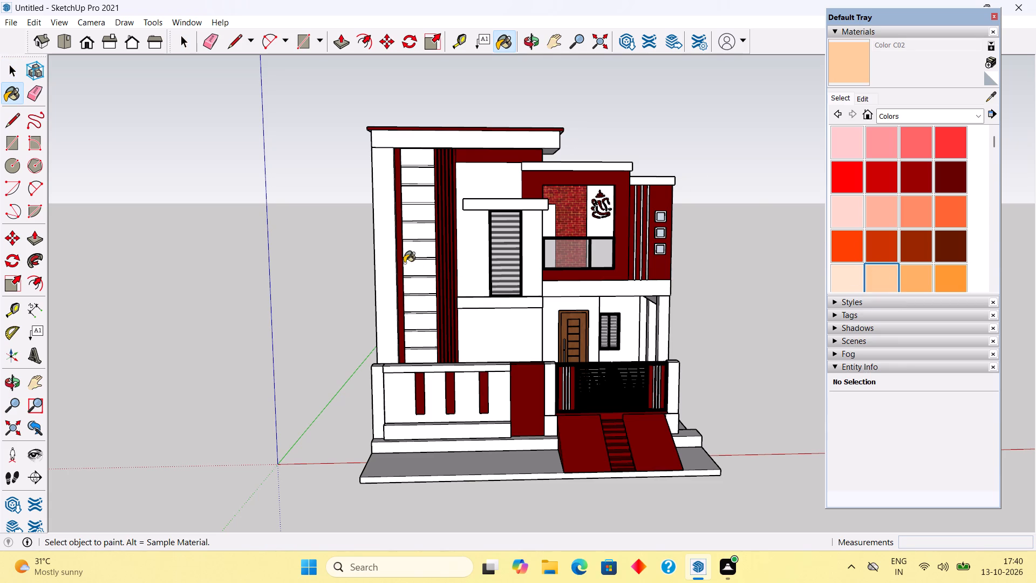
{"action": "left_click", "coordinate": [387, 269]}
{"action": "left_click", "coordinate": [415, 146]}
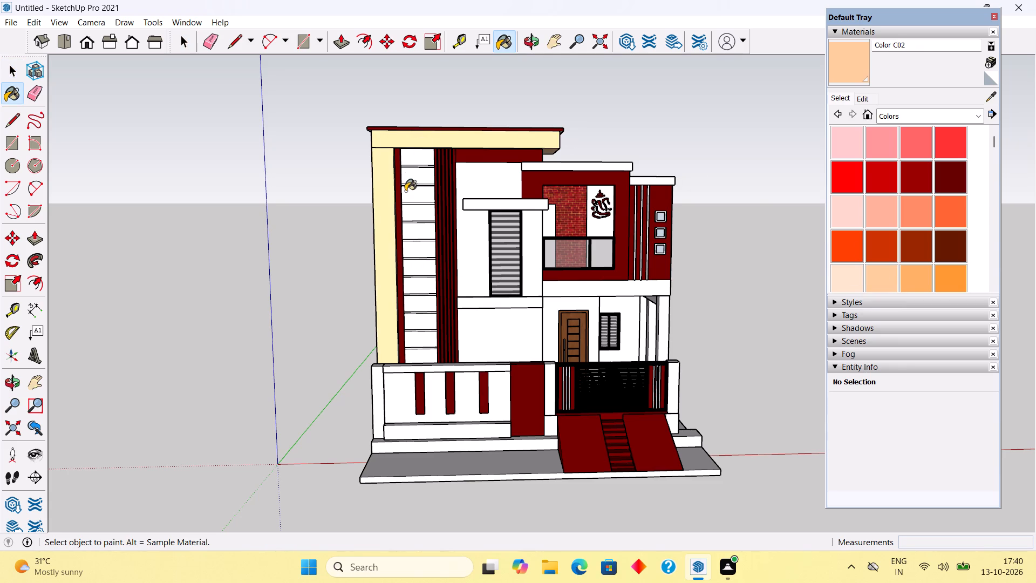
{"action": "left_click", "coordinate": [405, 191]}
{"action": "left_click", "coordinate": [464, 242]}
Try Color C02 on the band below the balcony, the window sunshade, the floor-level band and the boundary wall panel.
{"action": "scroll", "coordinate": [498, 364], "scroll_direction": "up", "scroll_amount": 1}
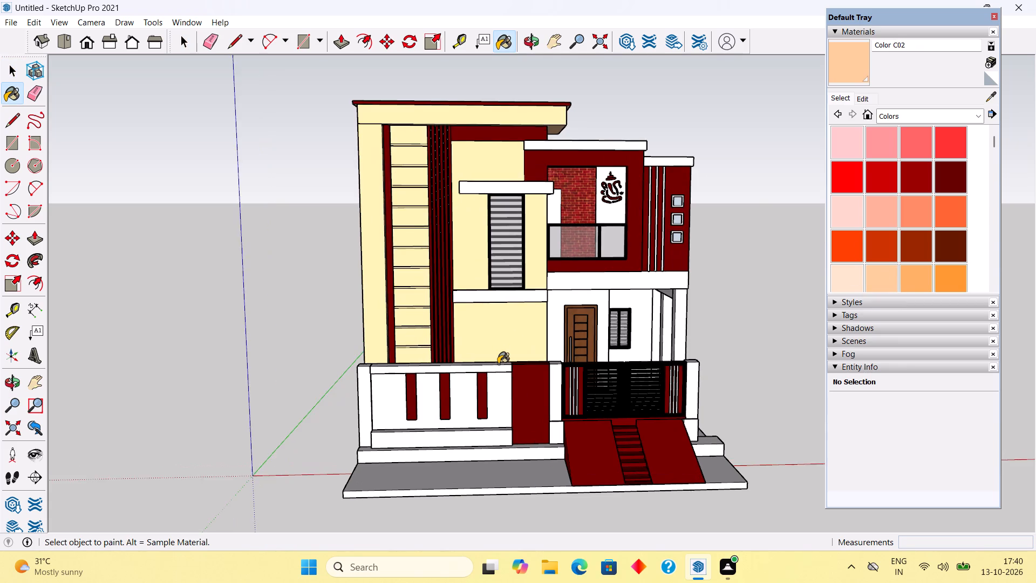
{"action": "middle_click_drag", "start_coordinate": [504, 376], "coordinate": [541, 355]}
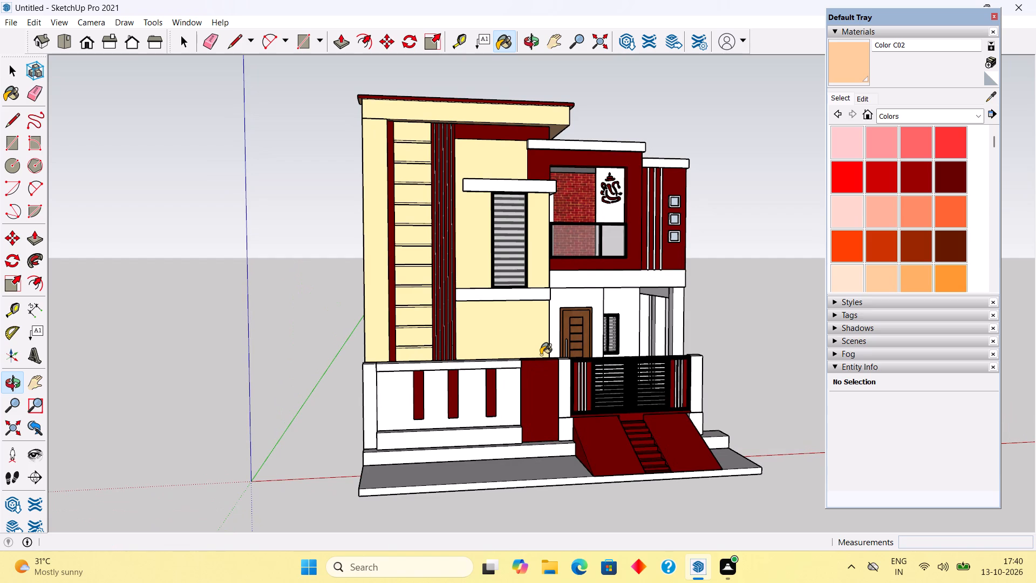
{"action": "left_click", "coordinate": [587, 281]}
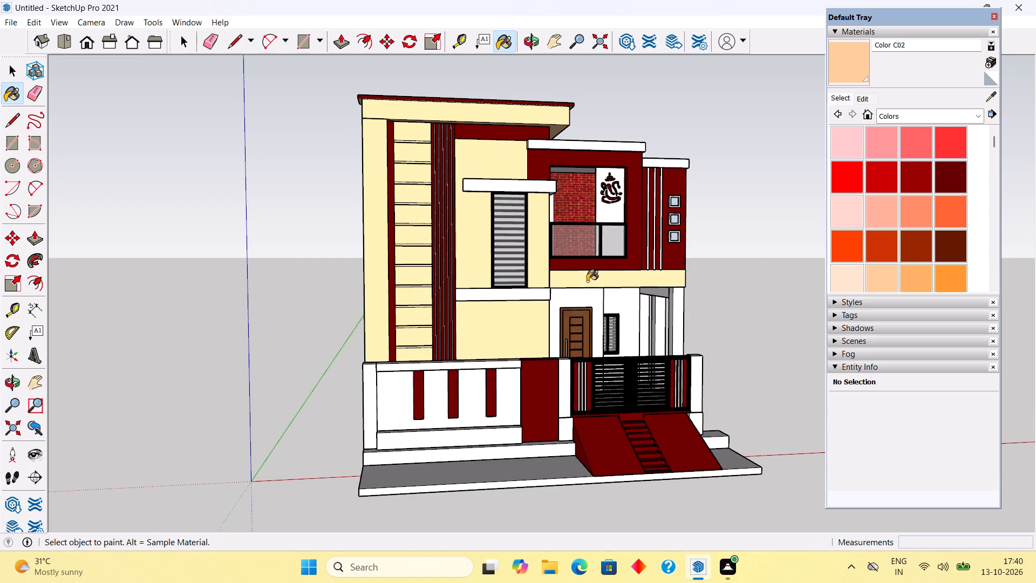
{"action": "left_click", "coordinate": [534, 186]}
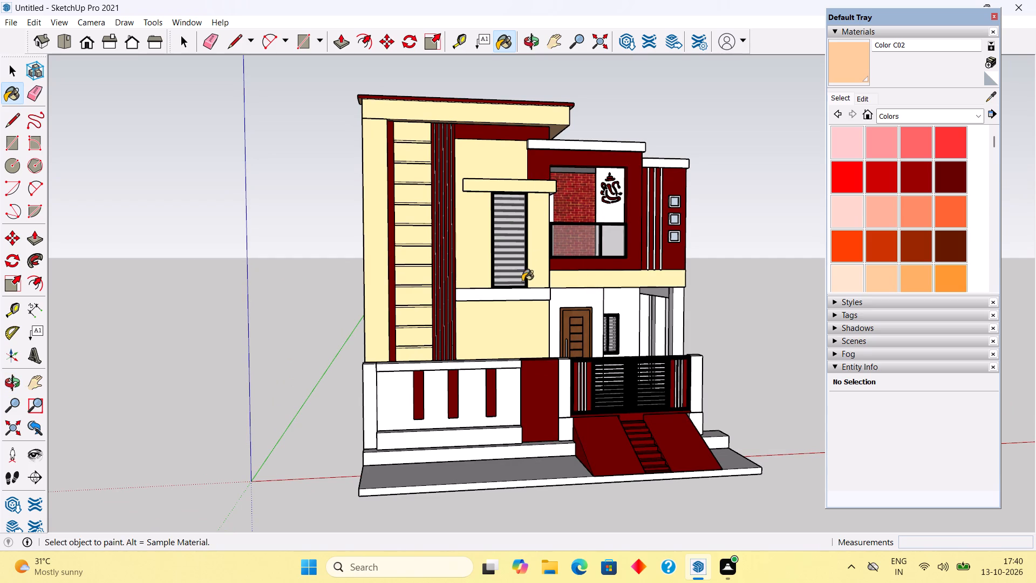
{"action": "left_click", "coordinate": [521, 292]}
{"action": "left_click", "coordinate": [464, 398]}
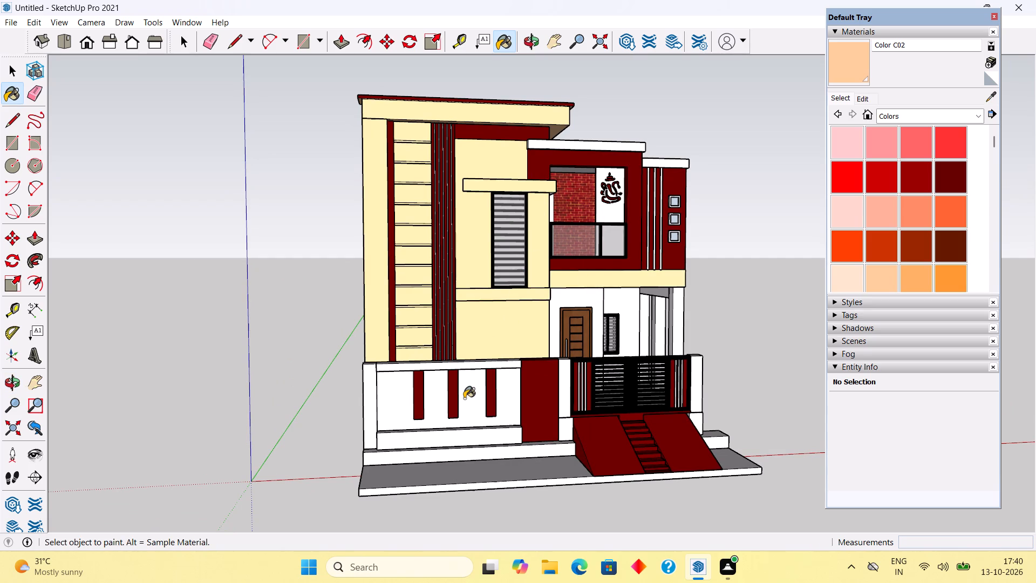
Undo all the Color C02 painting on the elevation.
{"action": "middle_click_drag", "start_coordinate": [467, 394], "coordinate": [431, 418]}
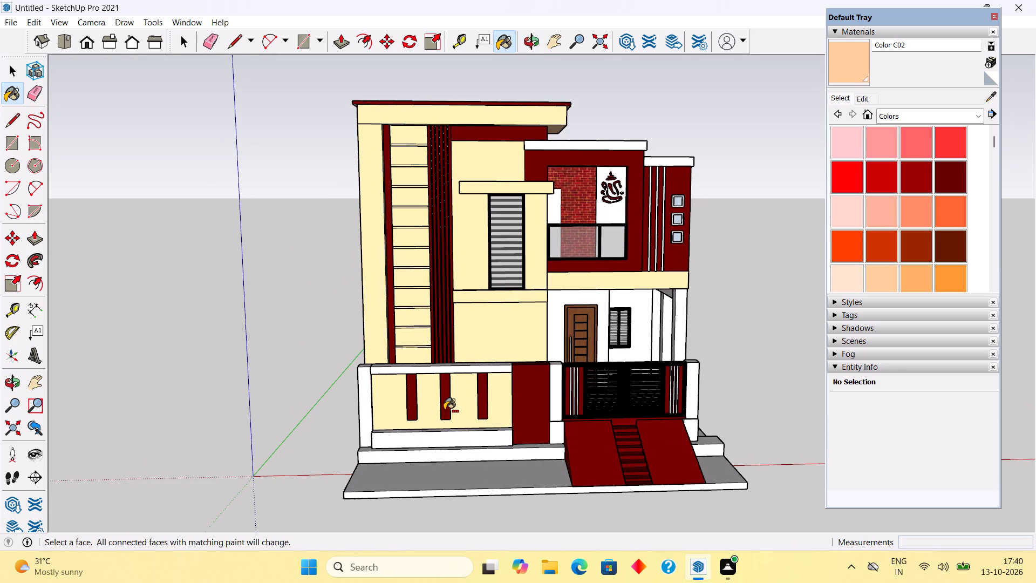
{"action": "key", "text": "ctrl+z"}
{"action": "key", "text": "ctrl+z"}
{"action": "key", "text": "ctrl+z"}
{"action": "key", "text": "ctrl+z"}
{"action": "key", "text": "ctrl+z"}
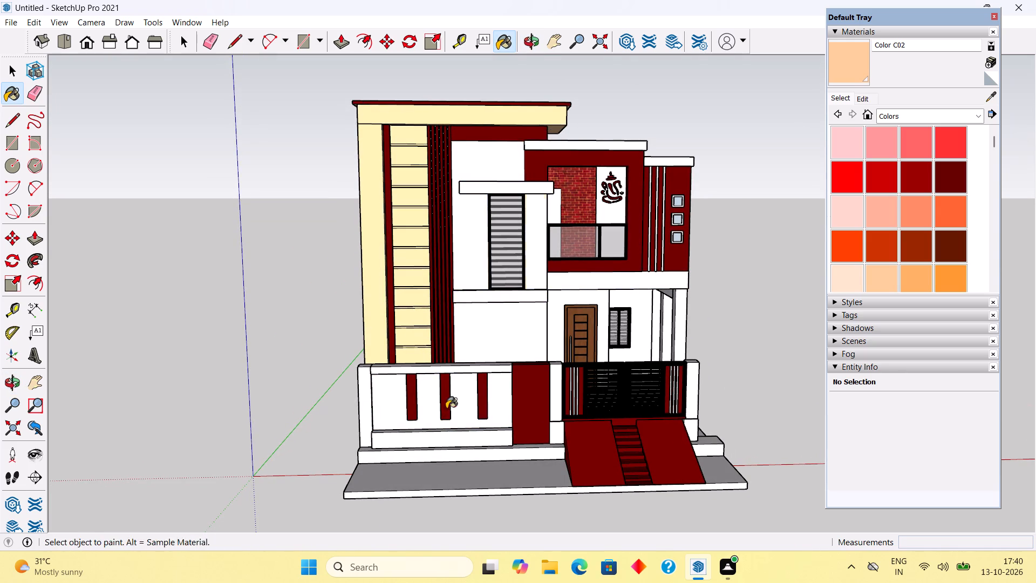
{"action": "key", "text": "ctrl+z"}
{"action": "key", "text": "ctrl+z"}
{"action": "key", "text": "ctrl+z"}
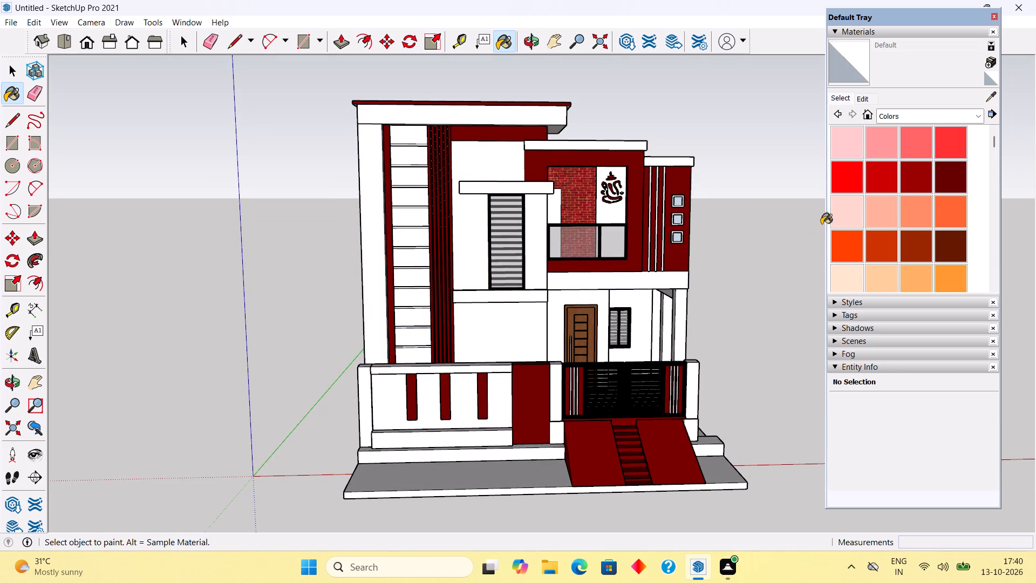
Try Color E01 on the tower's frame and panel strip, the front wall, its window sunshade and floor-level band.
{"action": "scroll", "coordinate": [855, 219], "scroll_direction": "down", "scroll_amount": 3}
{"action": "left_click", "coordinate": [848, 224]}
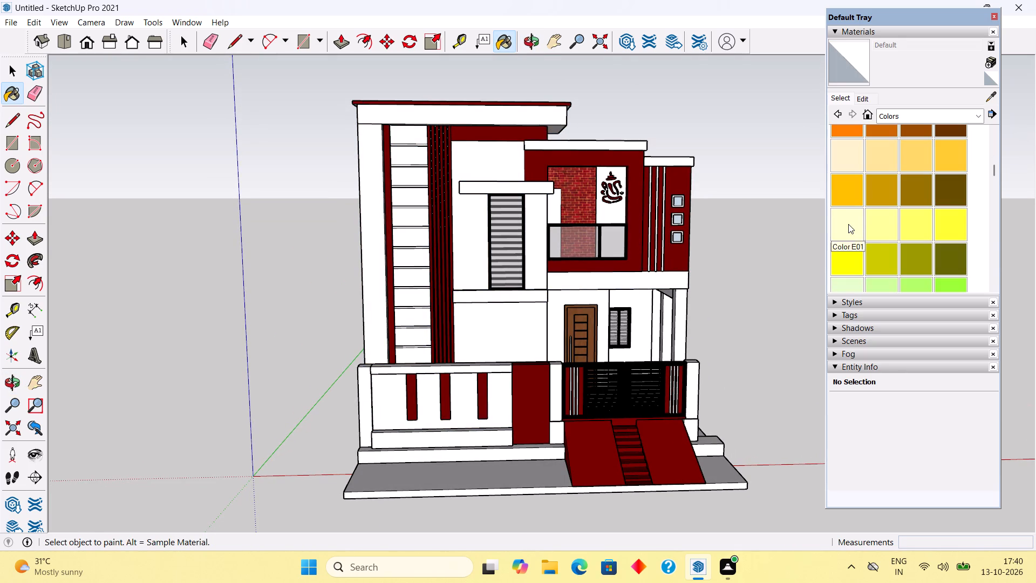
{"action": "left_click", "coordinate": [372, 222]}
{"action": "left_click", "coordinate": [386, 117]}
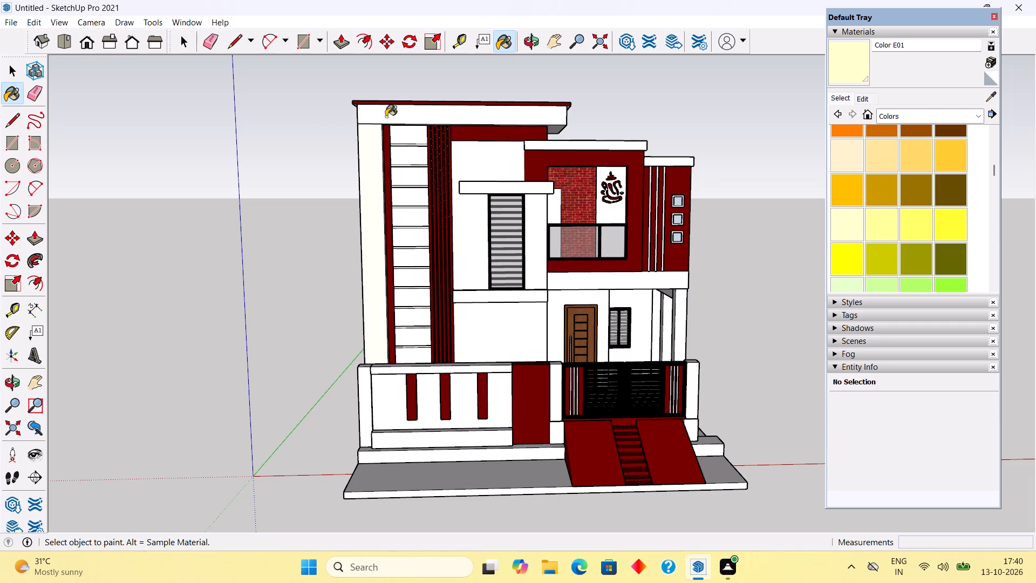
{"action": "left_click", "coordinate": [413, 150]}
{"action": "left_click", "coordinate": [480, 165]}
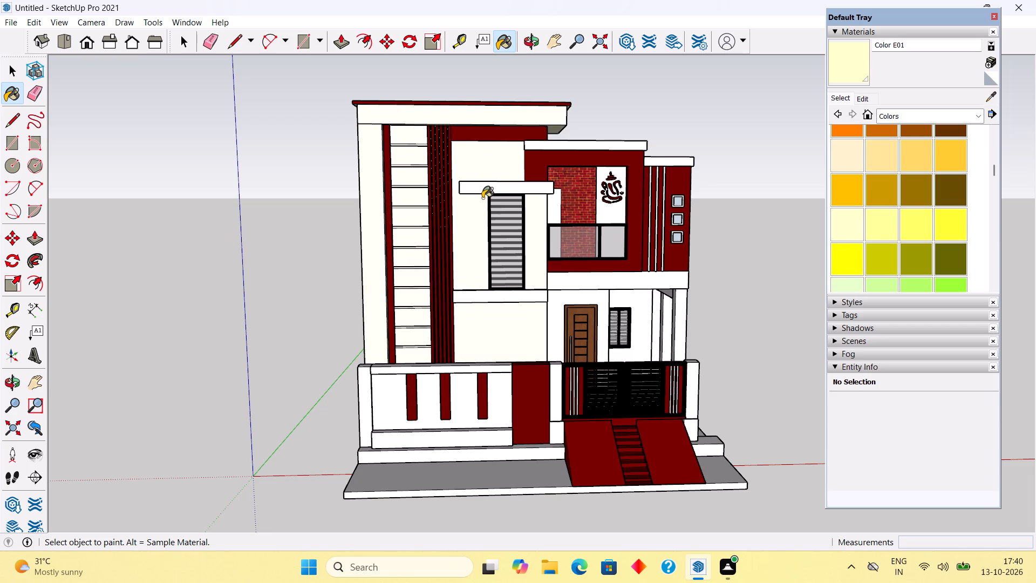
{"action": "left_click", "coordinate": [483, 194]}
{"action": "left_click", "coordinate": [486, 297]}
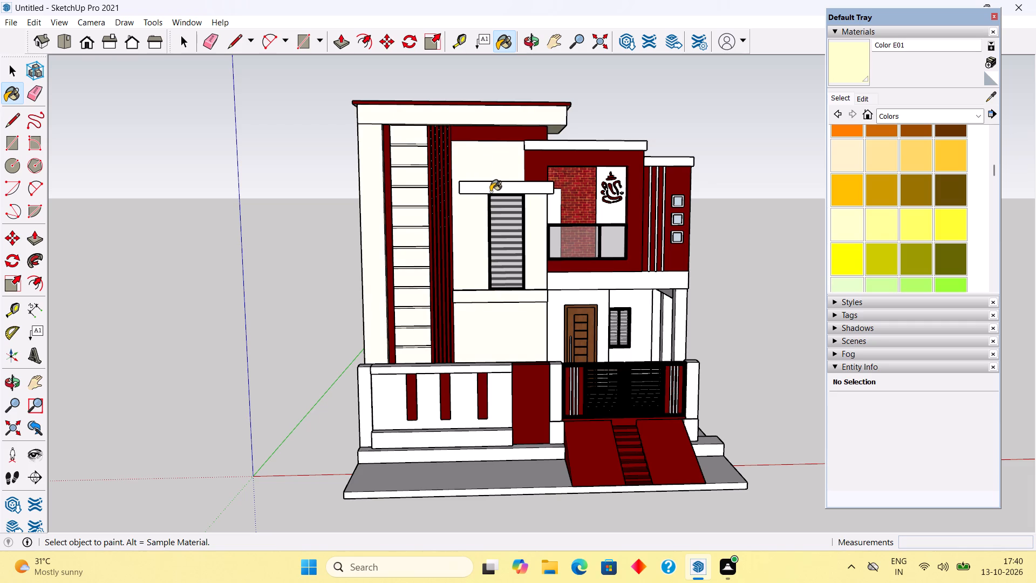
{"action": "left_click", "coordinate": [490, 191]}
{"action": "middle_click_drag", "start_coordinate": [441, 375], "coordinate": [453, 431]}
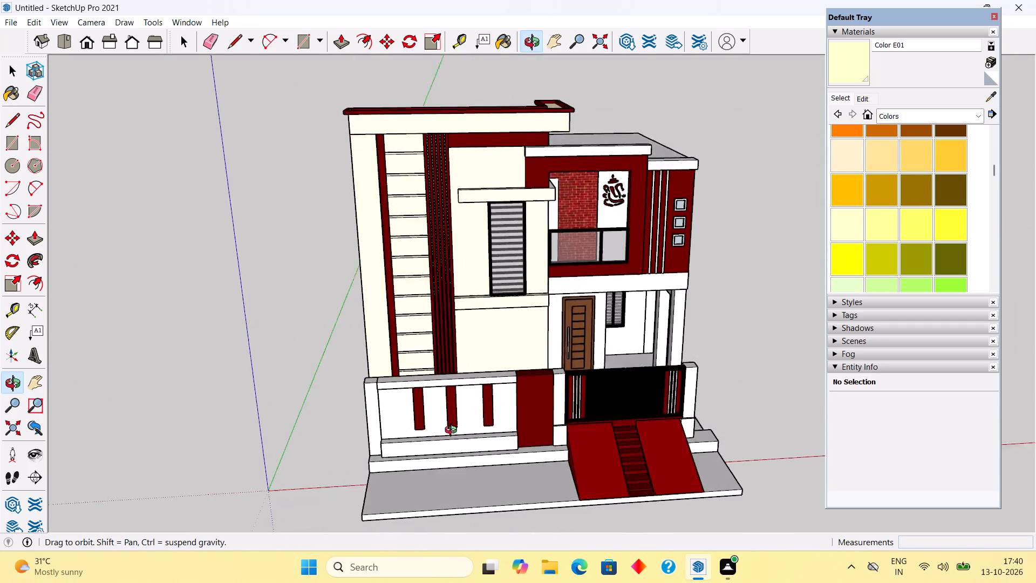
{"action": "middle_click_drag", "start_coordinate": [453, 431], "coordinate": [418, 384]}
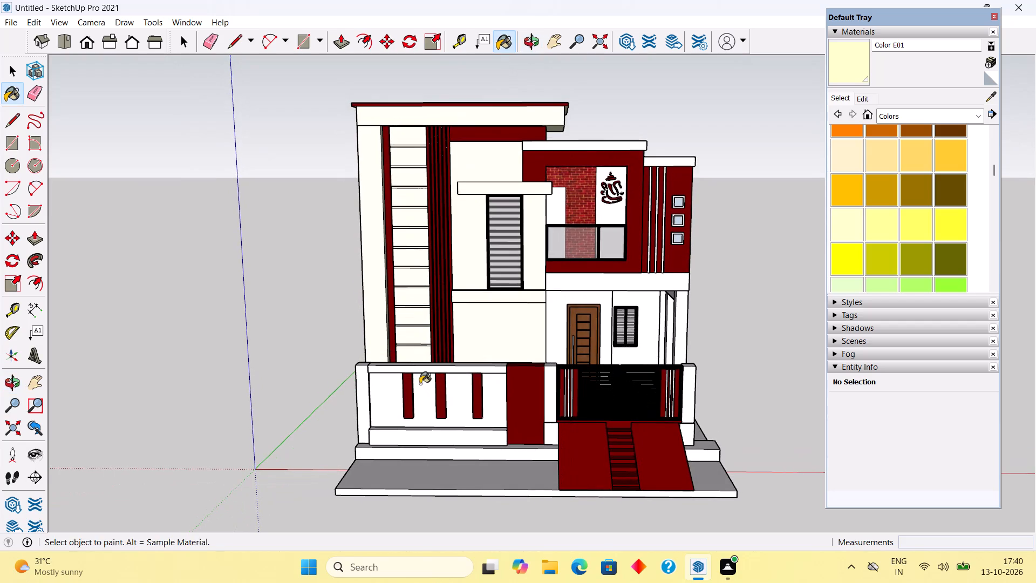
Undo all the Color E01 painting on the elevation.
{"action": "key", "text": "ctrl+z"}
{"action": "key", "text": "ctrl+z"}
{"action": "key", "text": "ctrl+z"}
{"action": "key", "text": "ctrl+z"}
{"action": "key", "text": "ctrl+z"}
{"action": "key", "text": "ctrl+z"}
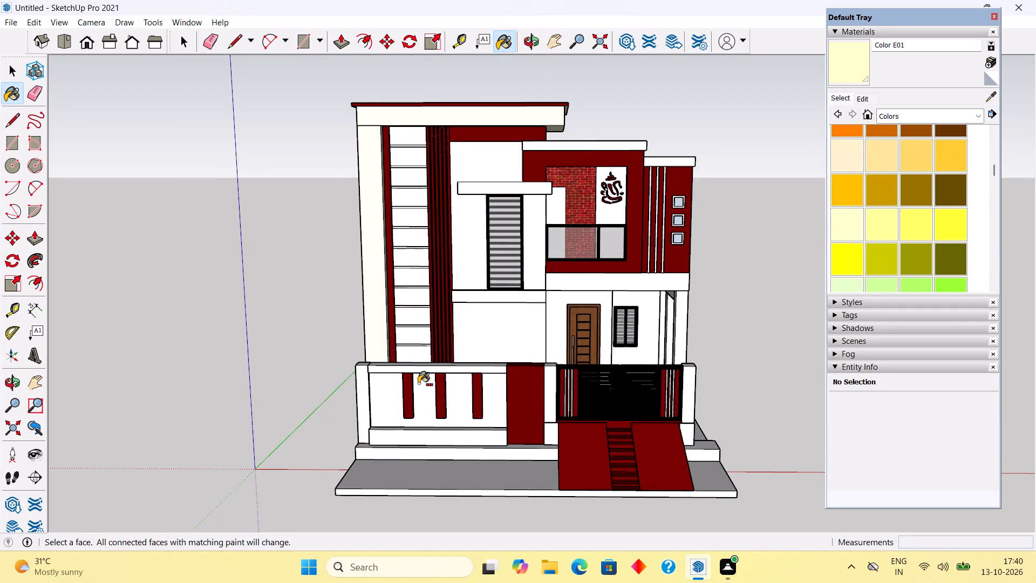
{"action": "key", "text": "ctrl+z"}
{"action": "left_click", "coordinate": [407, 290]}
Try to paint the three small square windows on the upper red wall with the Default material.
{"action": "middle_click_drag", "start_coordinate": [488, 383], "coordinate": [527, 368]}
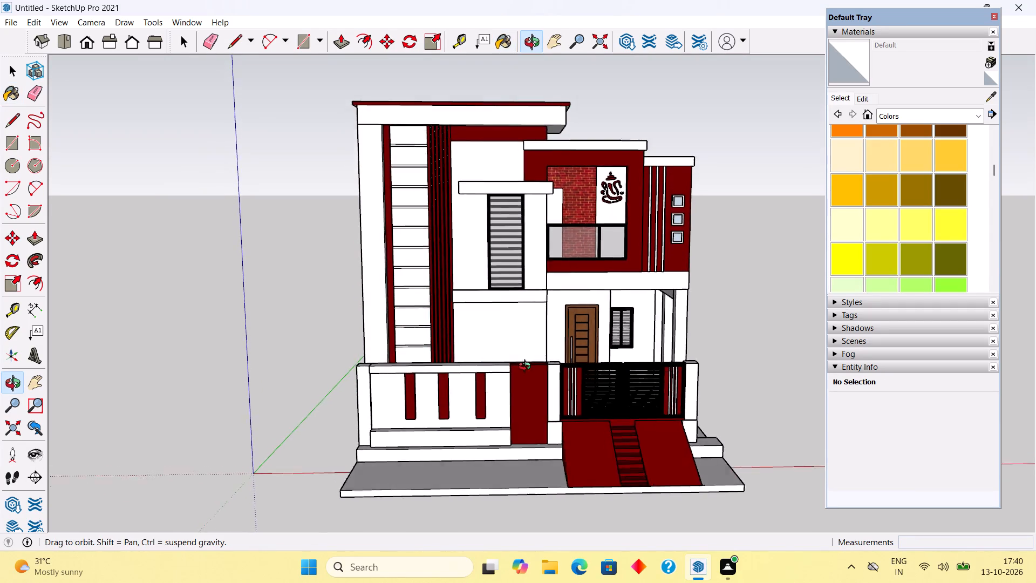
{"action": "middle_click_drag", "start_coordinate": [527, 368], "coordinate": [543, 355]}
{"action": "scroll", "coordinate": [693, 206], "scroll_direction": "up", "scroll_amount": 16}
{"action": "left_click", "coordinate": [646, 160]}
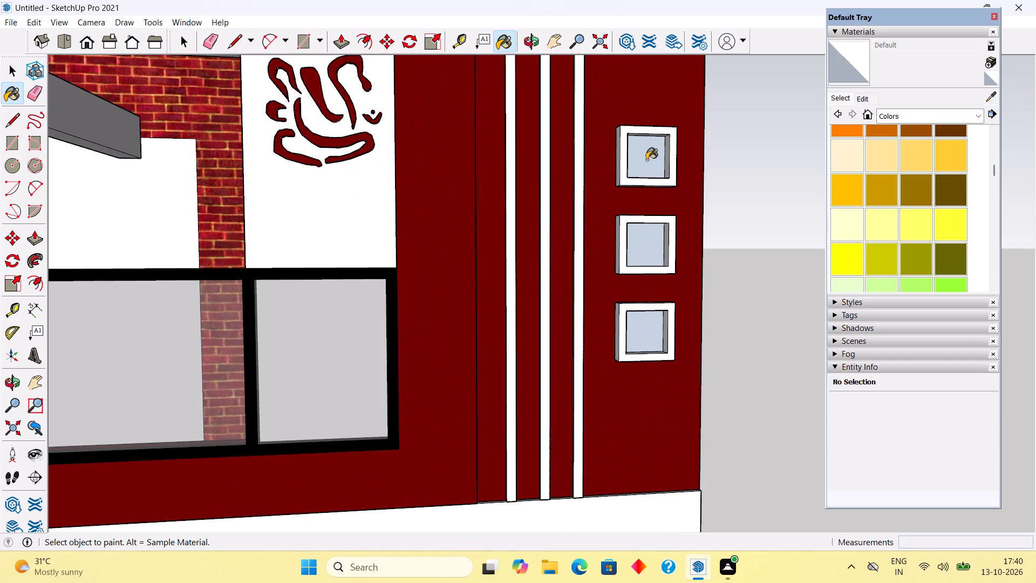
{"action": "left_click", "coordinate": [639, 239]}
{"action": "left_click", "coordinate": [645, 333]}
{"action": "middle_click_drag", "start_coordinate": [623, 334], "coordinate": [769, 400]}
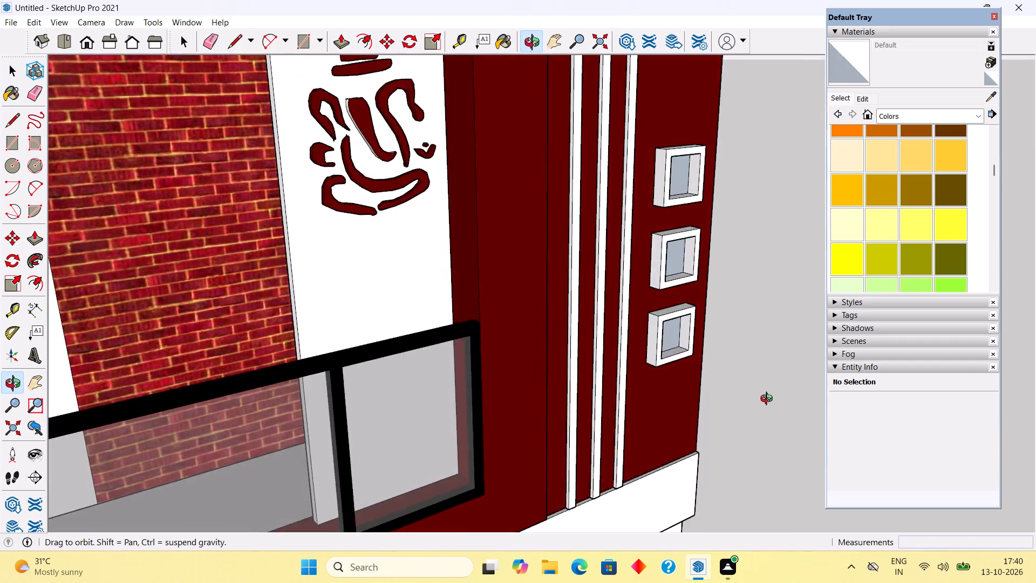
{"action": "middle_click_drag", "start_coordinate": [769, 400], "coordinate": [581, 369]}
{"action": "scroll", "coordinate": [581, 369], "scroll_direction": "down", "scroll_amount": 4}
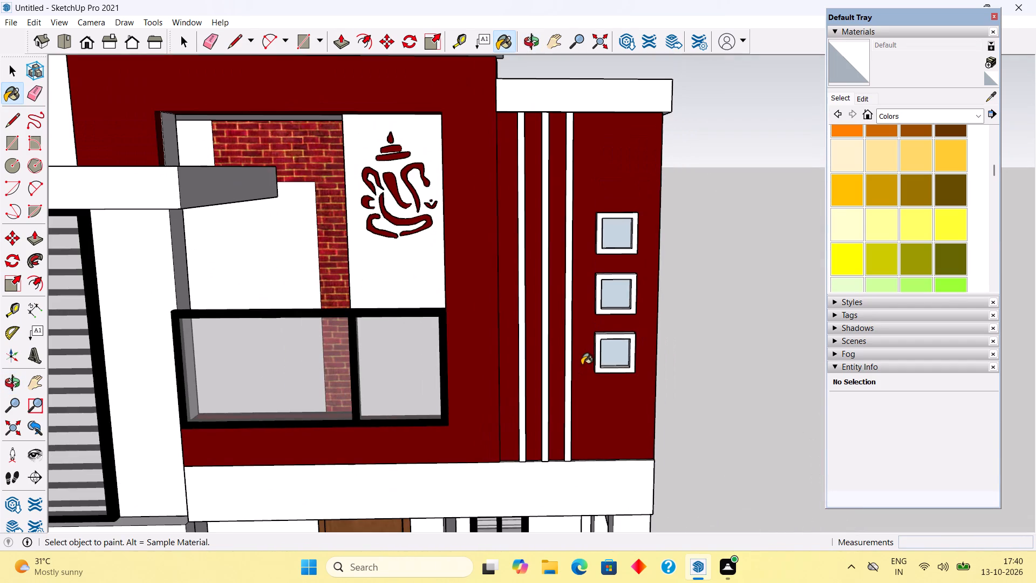
Open the lowest small square window's group for editing and paint its recessed pane with Color D03.
{"action": "scroll", "coordinate": [609, 382], "scroll_direction": "up", "scroll_amount": 6}
{"action": "key", "text": "space"}
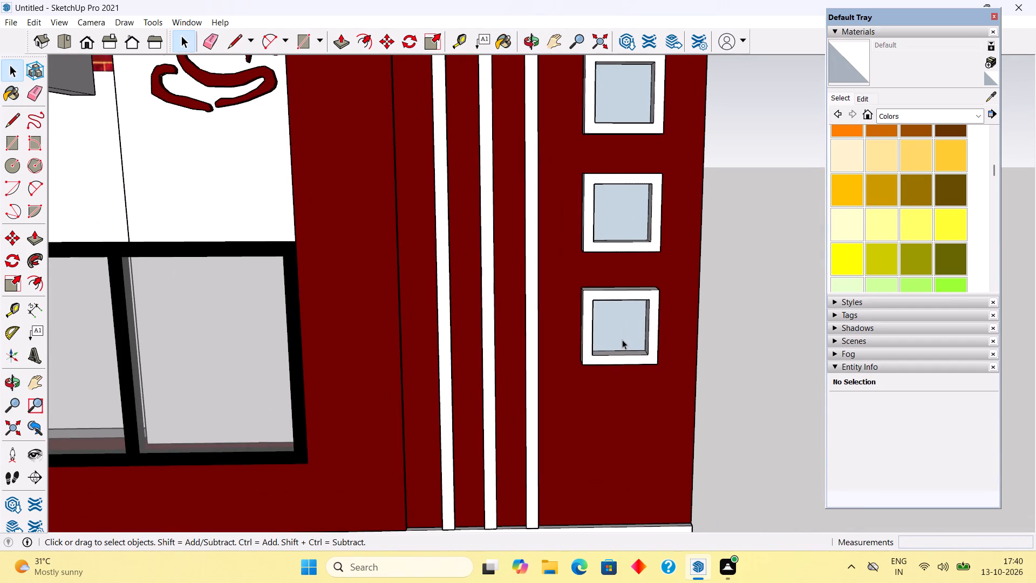
{"action": "triple_click", "coordinate": [622, 340]}
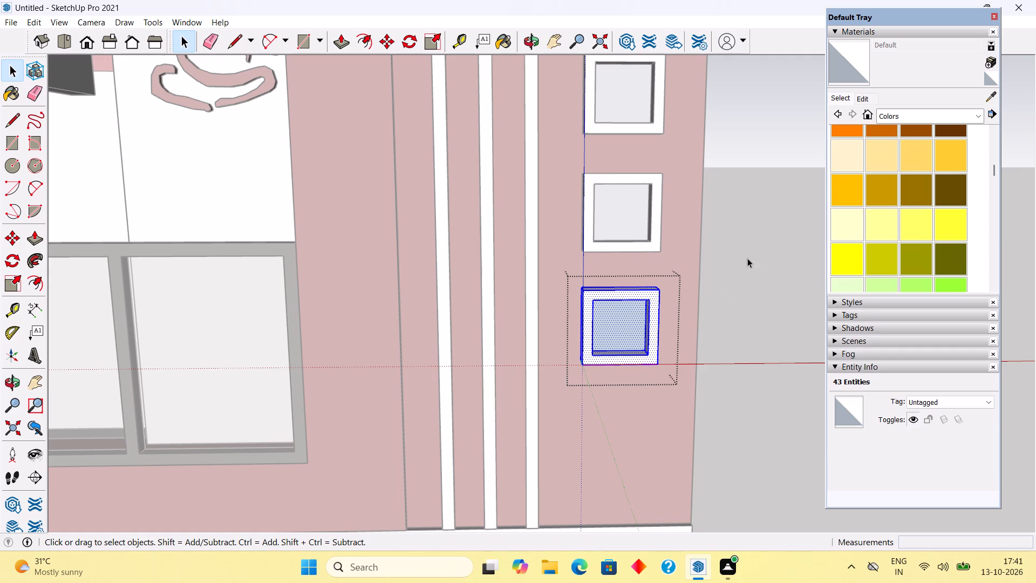
{"action": "left_click", "coordinate": [908, 159]}
{"action": "left_click", "coordinate": [613, 324]}
{"action": "key", "text": "space"}
Open the middle square window's group for editing and paint its recessed pane with Color D03.
{"action": "triple_click", "coordinate": [613, 219]}
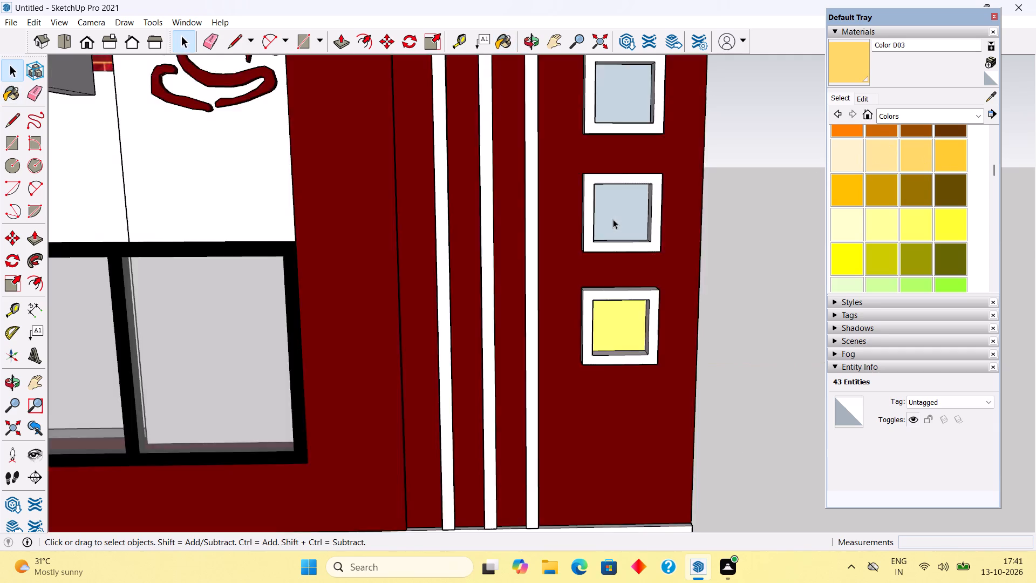
{"action": "left_click", "coordinate": [613, 219]}
{"action": "left_click", "coordinate": [644, 227]}
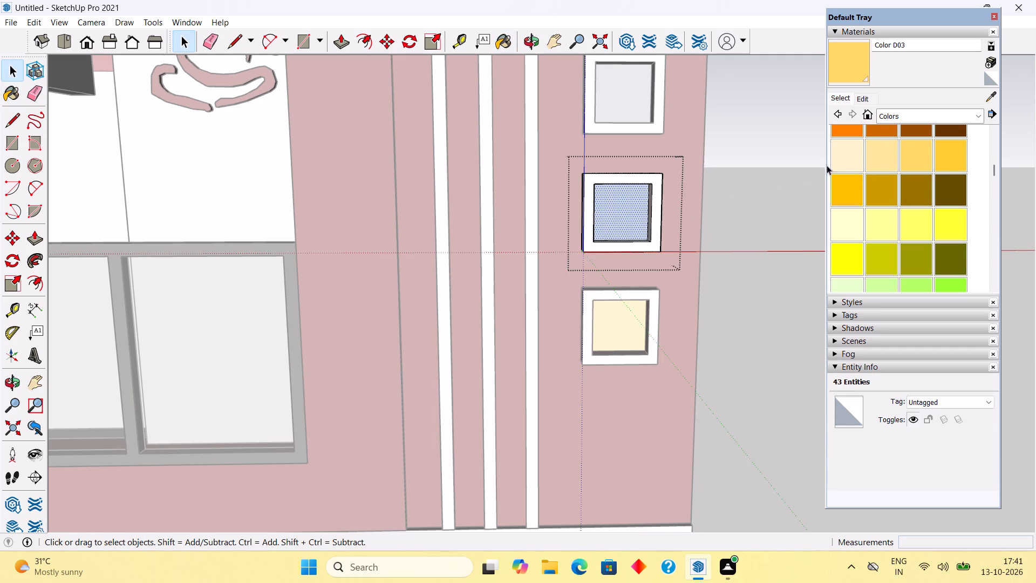
{"action": "left_click", "coordinate": [850, 60]}
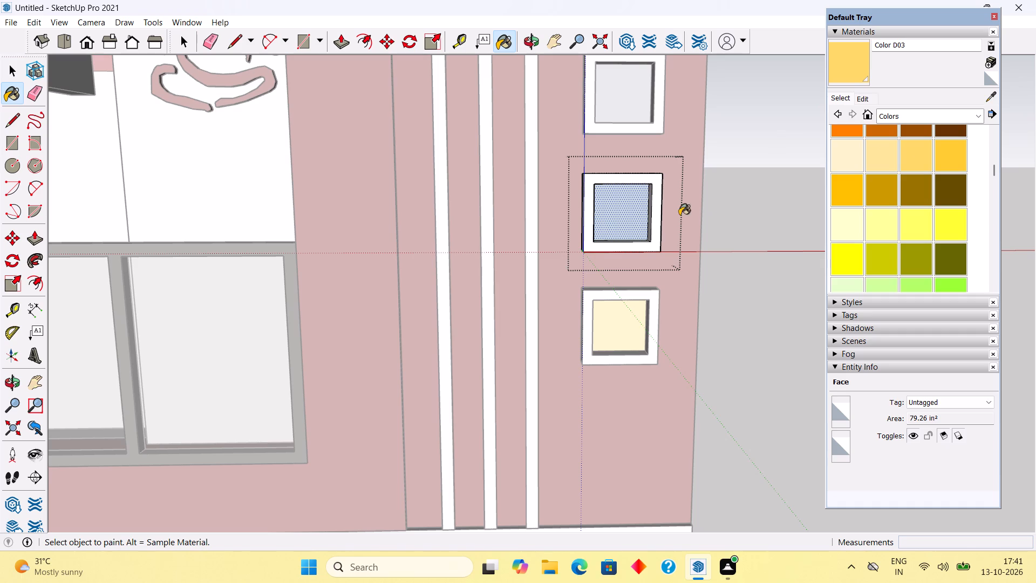
{"action": "left_click", "coordinate": [638, 217]}
{"action": "key", "text": "space"}
Open the topmost small square window's group for editing and paint its recessed pane with Color D03.
{"action": "triple_click", "coordinate": [610, 98]}
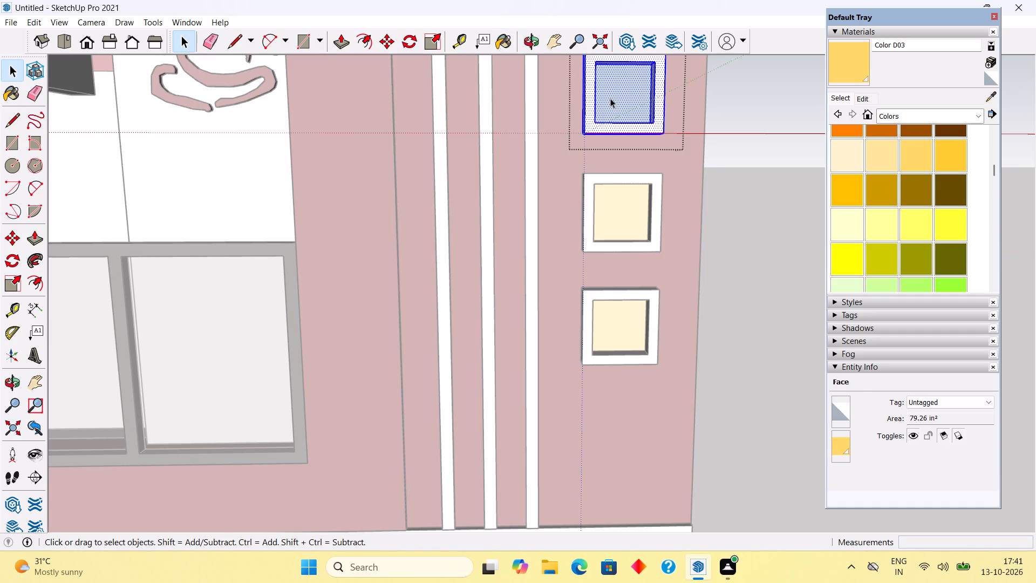
{"action": "left_click", "coordinate": [610, 98]}
{"action": "left_click", "coordinate": [627, 103]}
{"action": "left_click", "coordinate": [851, 60]}
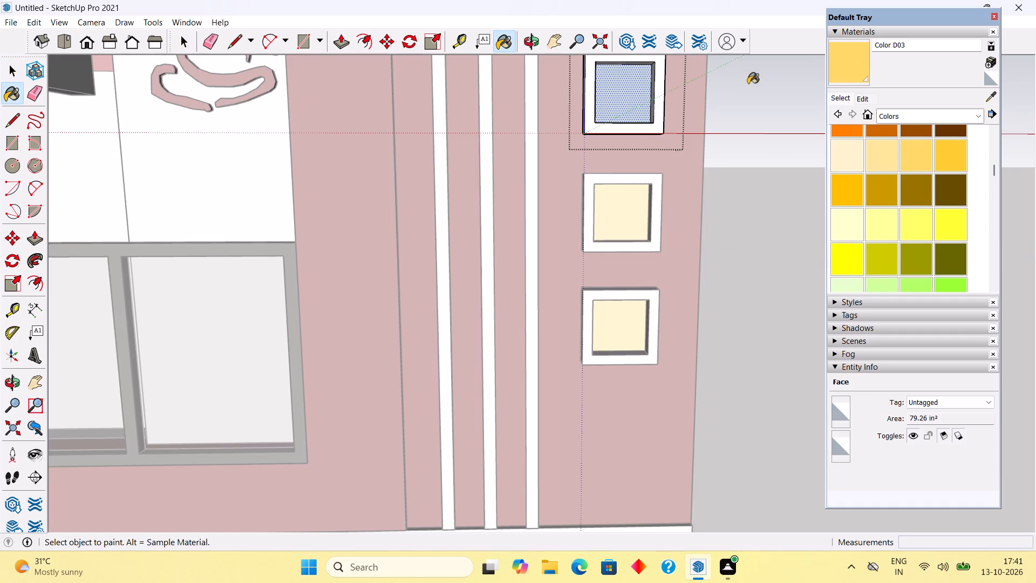
{"action": "left_click", "coordinate": [640, 91]}
{"action": "key", "text": "space"}
{"action": "left_click", "coordinate": [771, 222]}
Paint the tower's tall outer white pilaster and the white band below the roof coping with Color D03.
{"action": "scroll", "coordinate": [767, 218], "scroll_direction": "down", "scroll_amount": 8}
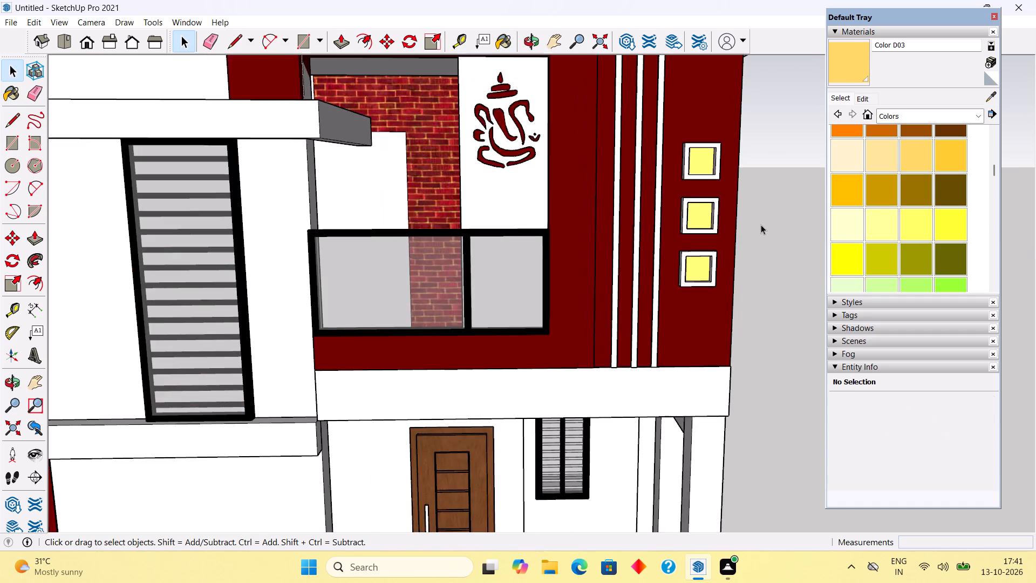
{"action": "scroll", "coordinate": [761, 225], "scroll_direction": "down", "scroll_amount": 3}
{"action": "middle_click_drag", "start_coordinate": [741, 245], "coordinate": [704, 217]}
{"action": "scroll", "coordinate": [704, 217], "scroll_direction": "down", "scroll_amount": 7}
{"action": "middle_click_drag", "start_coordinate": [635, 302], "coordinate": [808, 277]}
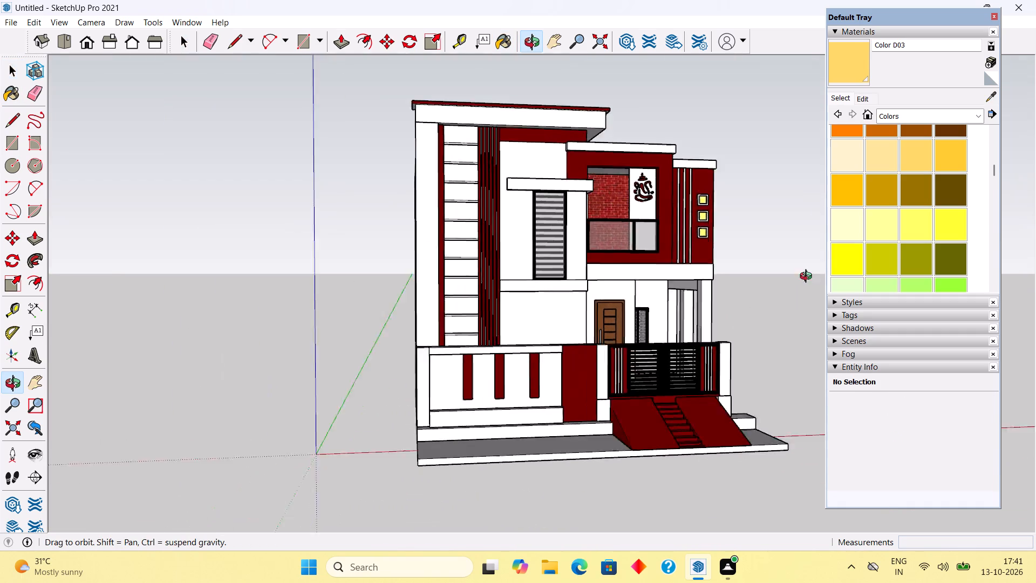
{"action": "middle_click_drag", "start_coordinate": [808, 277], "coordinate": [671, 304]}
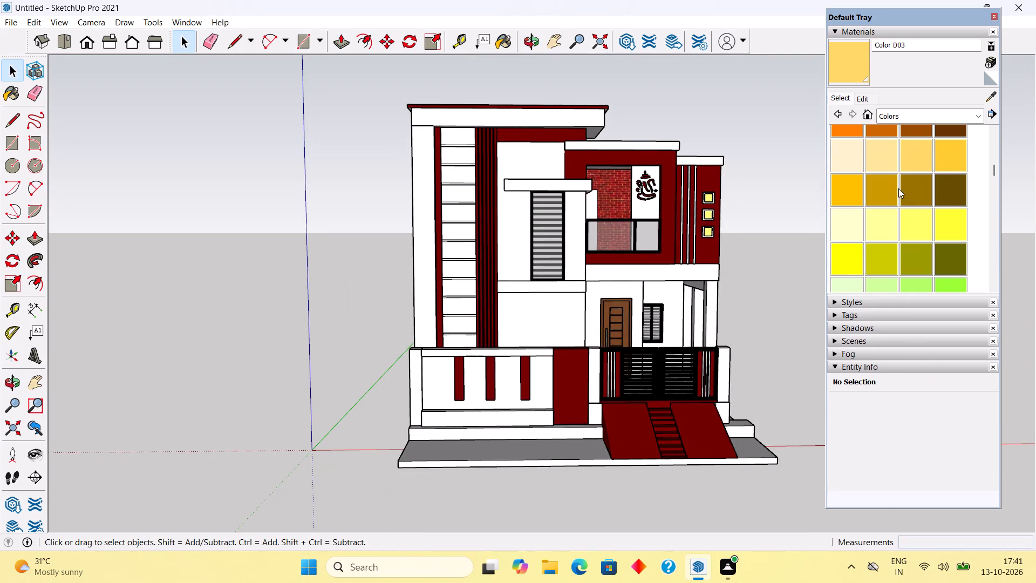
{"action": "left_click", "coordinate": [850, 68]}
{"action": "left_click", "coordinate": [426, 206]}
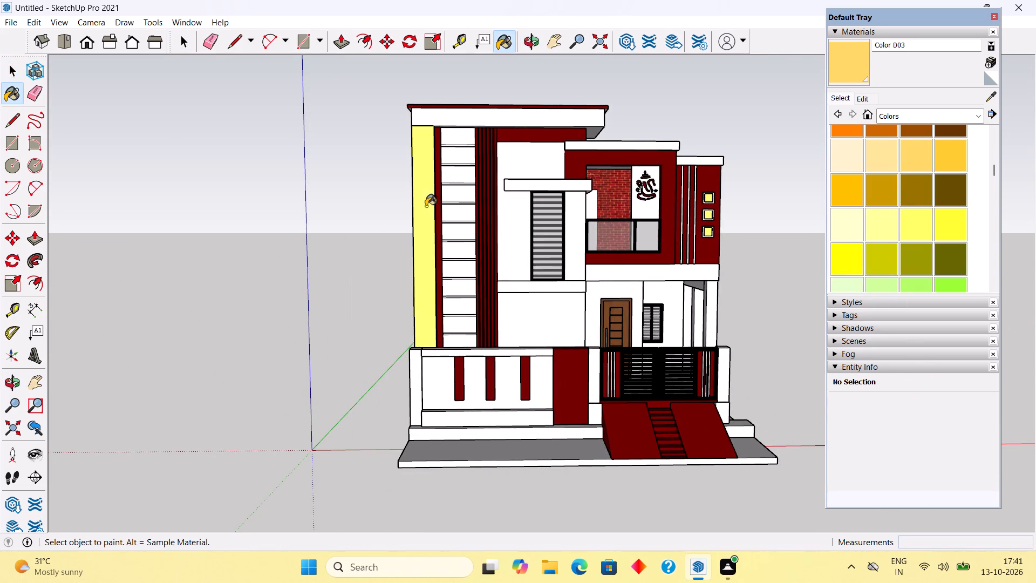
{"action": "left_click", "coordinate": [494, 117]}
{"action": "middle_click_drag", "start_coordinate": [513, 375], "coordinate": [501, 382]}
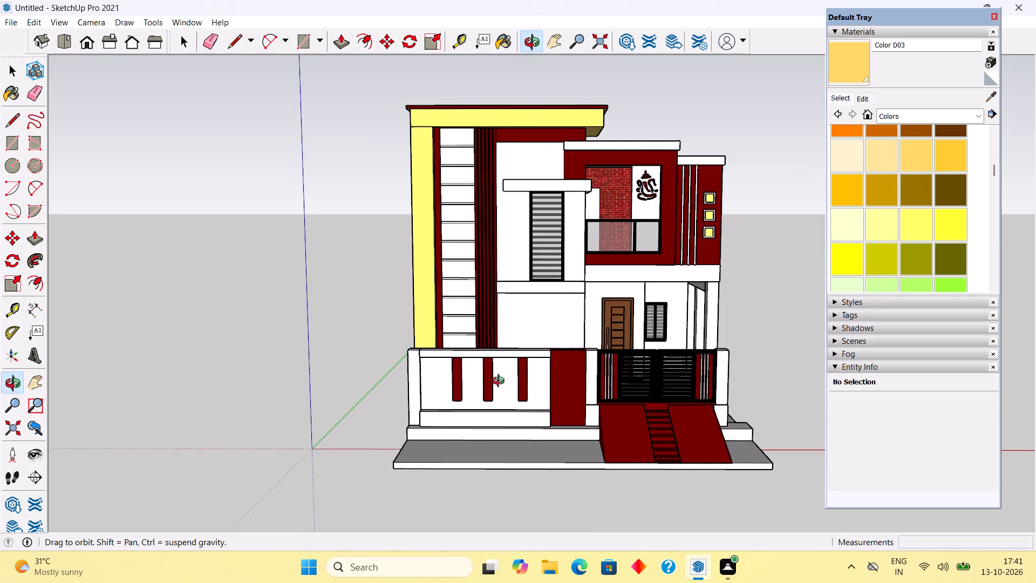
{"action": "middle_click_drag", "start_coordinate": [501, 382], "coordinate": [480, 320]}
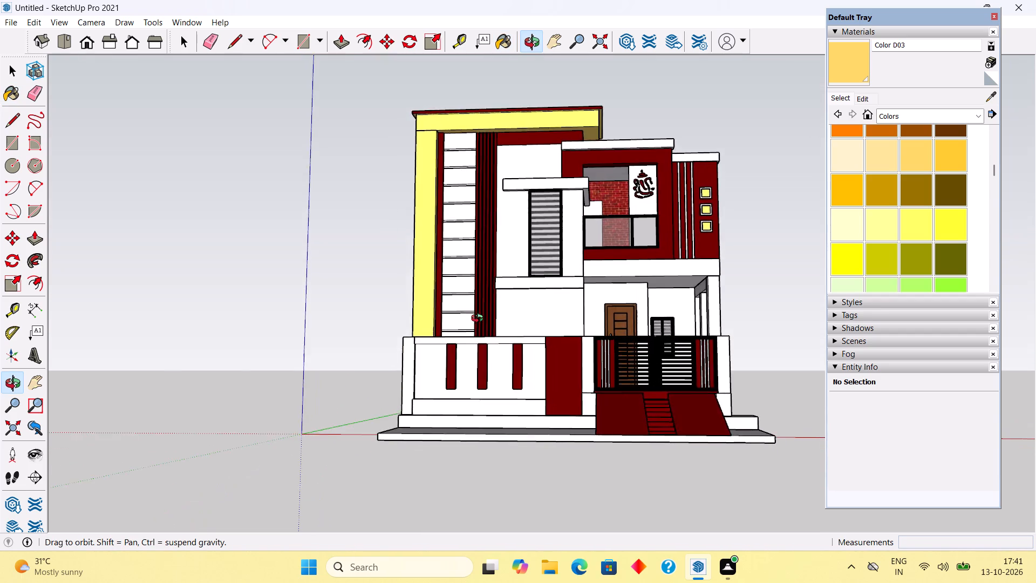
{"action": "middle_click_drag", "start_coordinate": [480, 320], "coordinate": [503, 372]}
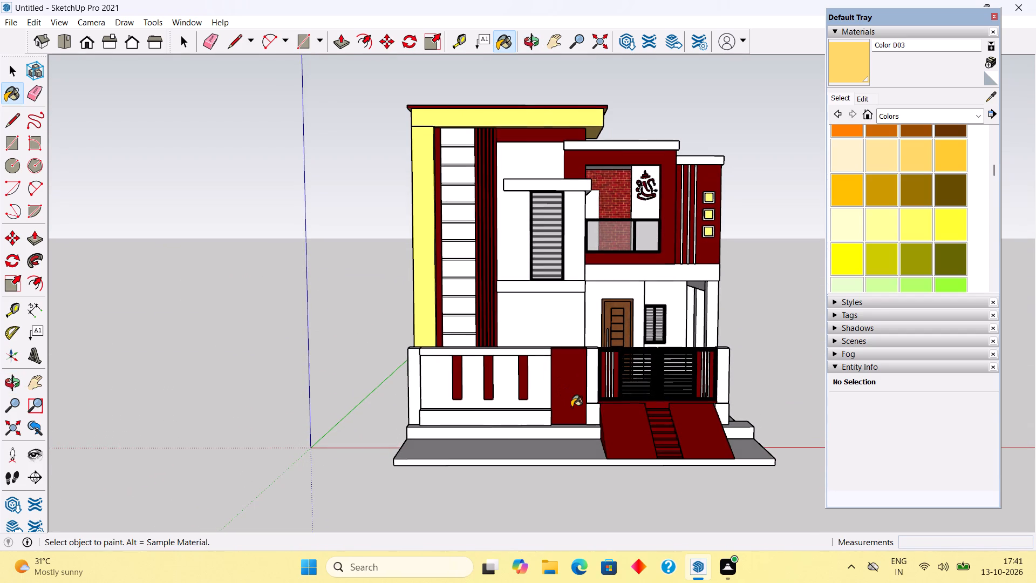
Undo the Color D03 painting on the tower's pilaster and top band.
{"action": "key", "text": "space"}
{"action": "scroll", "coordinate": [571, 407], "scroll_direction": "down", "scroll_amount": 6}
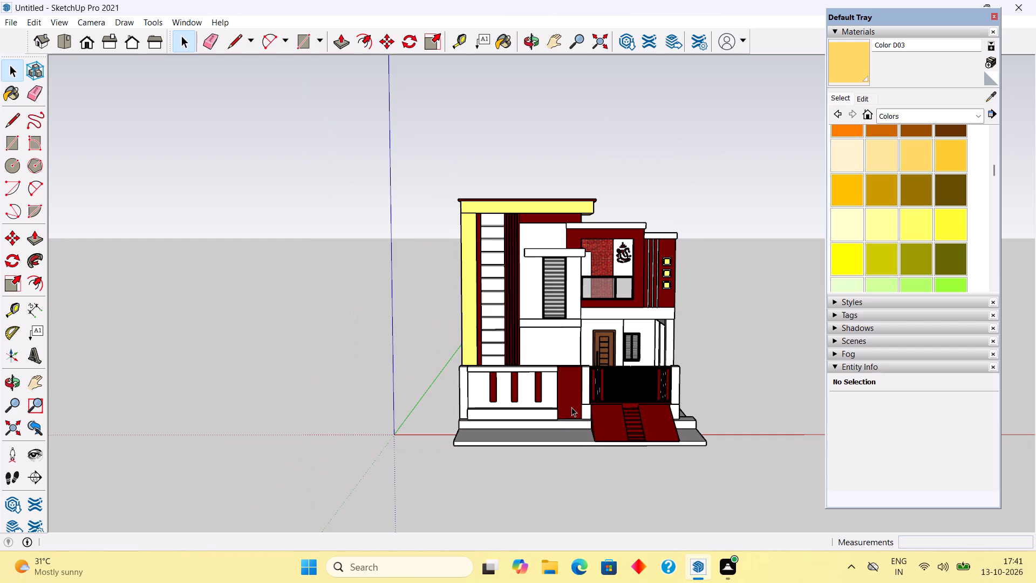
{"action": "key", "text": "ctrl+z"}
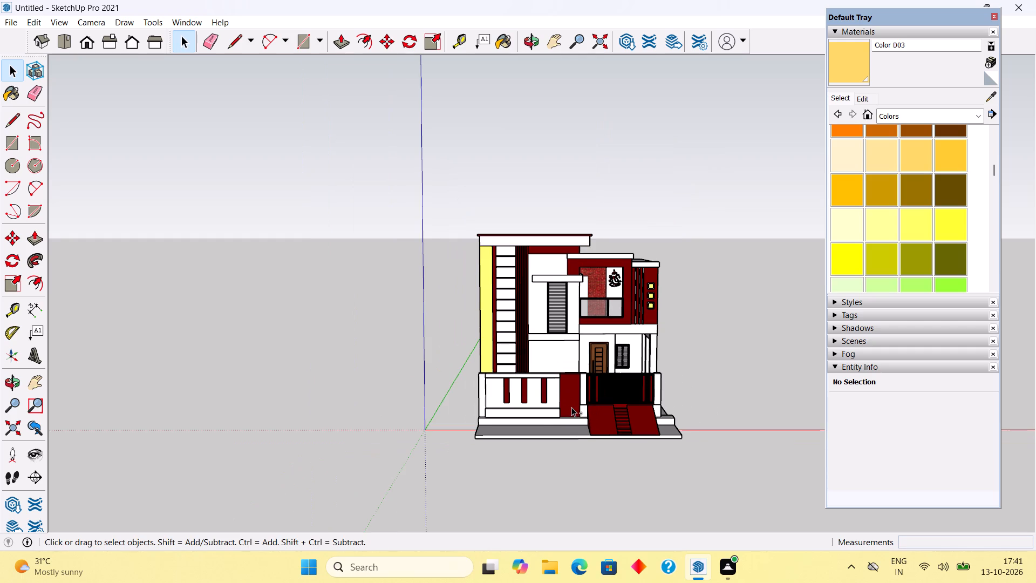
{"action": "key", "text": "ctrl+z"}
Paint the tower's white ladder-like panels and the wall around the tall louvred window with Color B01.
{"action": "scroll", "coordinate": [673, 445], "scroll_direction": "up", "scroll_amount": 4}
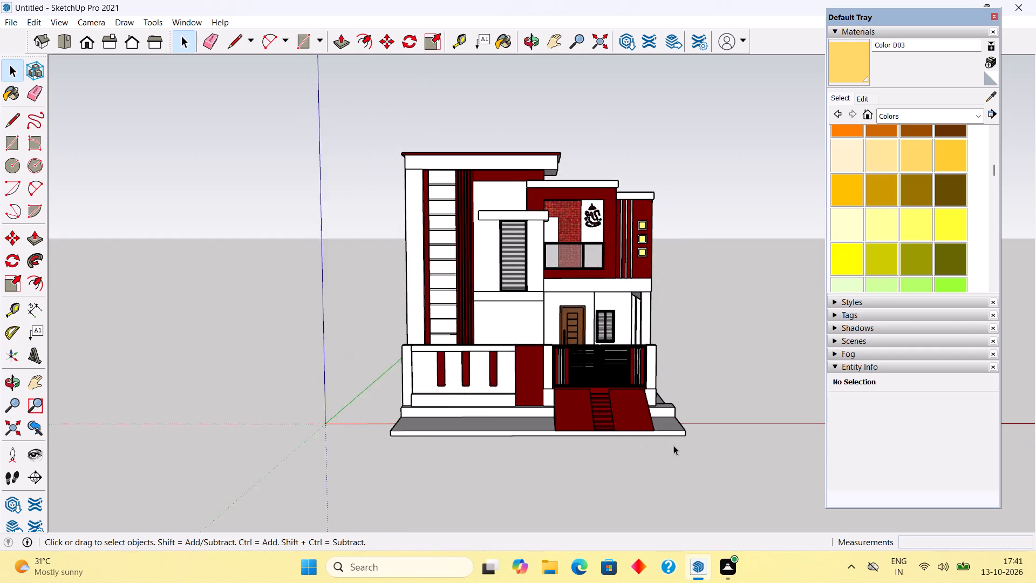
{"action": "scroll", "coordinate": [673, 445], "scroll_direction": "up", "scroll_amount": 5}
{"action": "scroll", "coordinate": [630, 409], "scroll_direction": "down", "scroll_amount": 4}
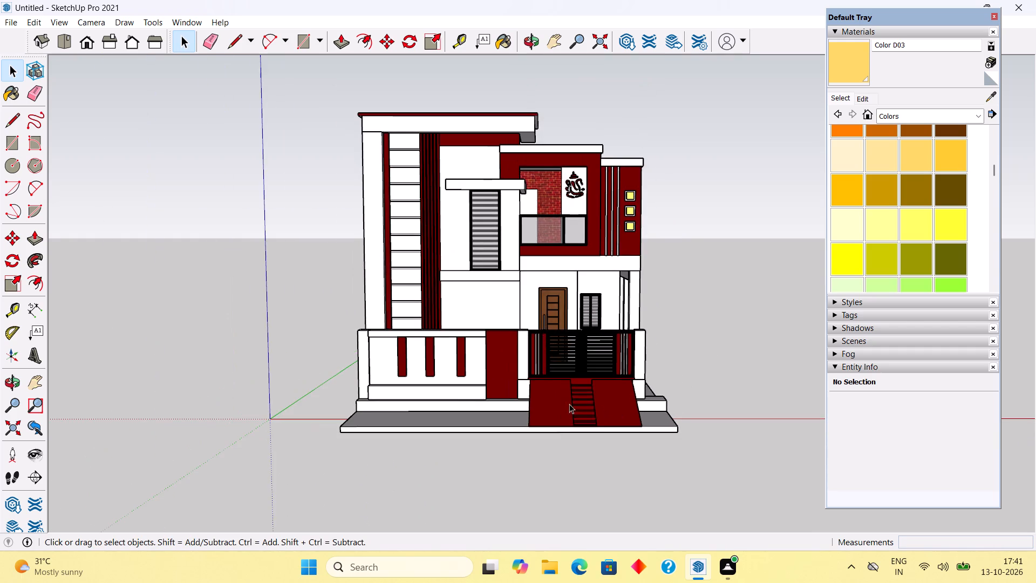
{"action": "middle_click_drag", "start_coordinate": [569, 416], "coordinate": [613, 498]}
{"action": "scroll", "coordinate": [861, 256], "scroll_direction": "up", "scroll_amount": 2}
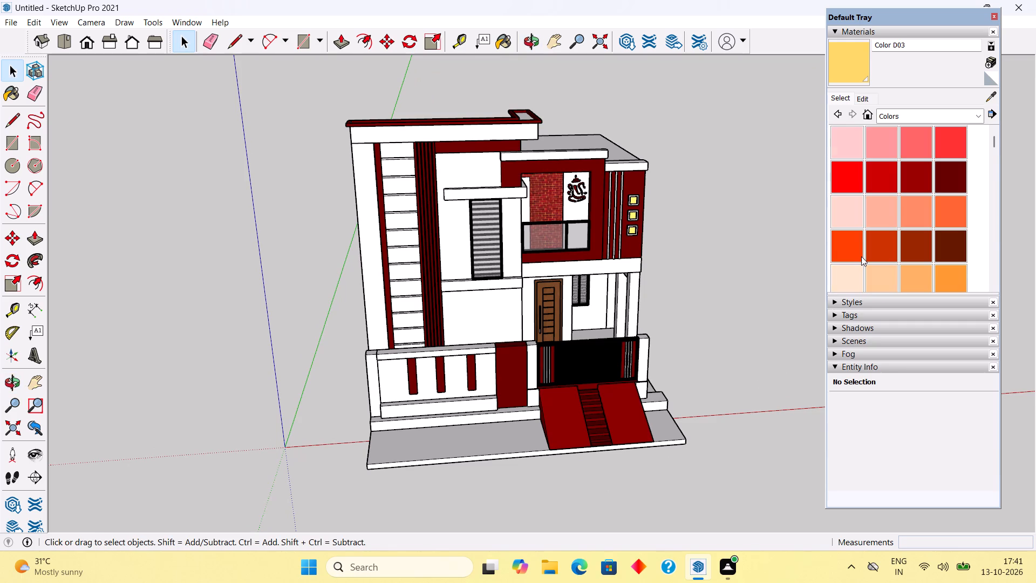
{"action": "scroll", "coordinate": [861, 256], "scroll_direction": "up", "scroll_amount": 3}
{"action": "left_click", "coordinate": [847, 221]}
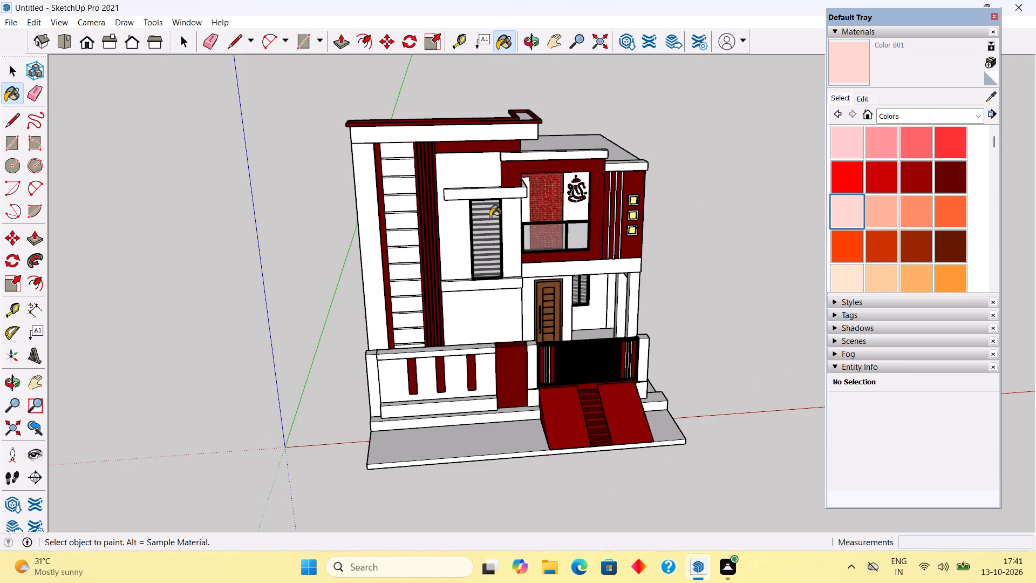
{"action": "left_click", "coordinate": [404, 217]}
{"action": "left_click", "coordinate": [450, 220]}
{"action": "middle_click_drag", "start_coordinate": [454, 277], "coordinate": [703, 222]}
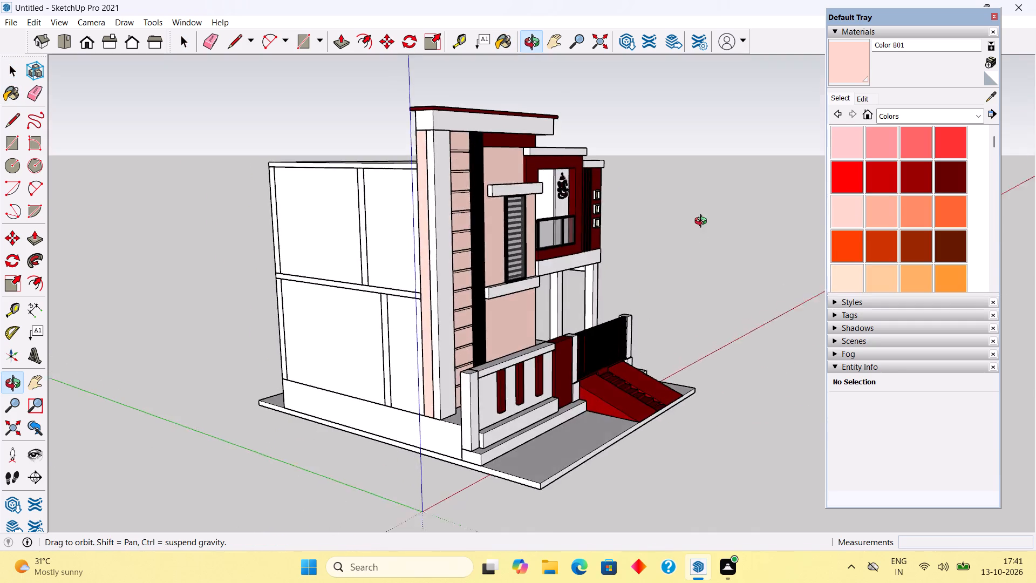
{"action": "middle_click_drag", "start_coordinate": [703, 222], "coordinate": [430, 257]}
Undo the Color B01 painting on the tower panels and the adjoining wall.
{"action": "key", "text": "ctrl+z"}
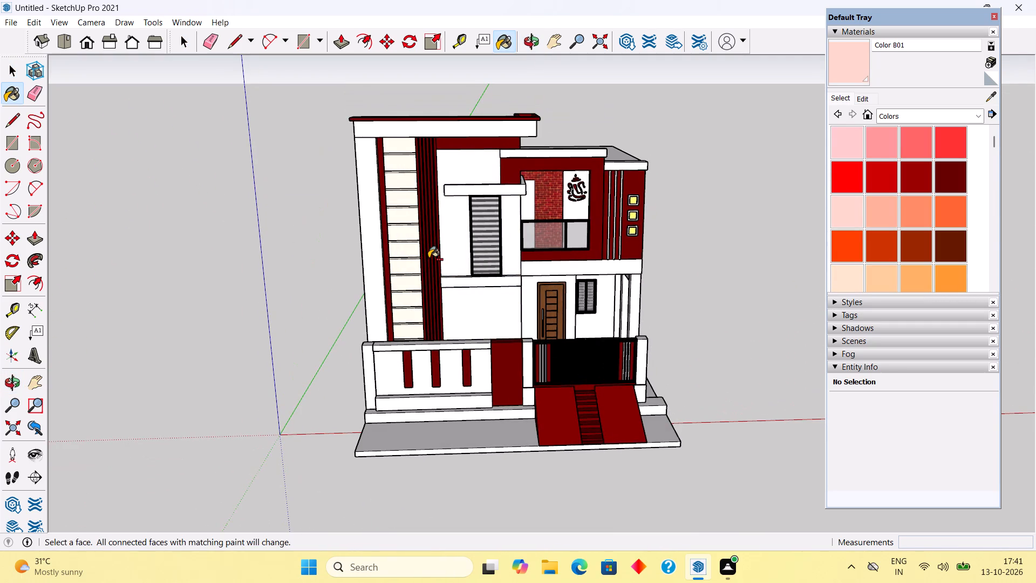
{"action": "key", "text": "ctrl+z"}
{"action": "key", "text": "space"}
Open the tall louvred window's group for editing and paint its glass with Translucent Glass Gray from Glass and Mirrors.
{"action": "middle_click_drag", "start_coordinate": [529, 510], "coordinate": [525, 469]}
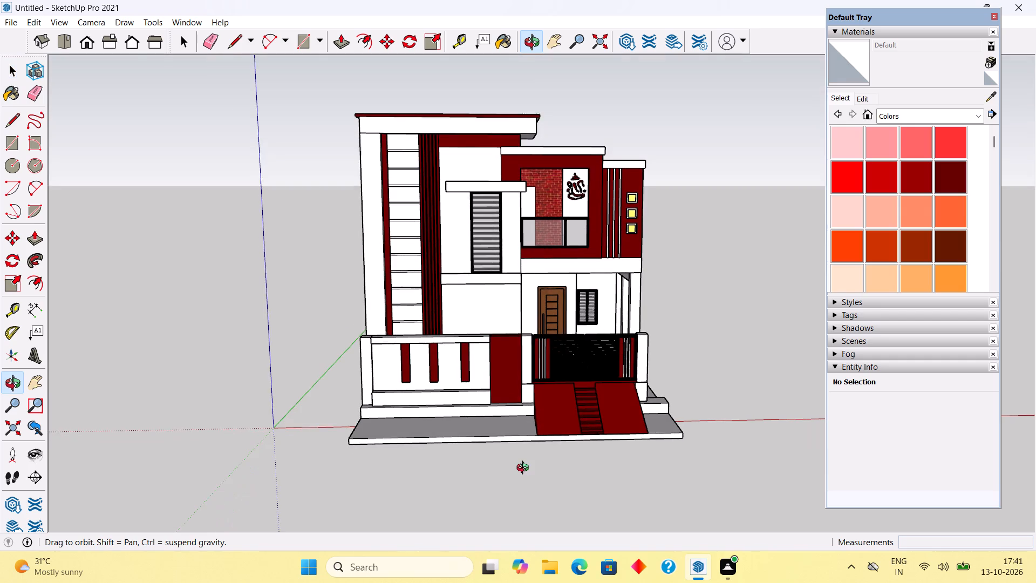
{"action": "middle_click_drag", "start_coordinate": [525, 469], "coordinate": [522, 496]}
{"action": "scroll", "coordinate": [503, 431], "scroll_direction": "up", "scroll_amount": 2}
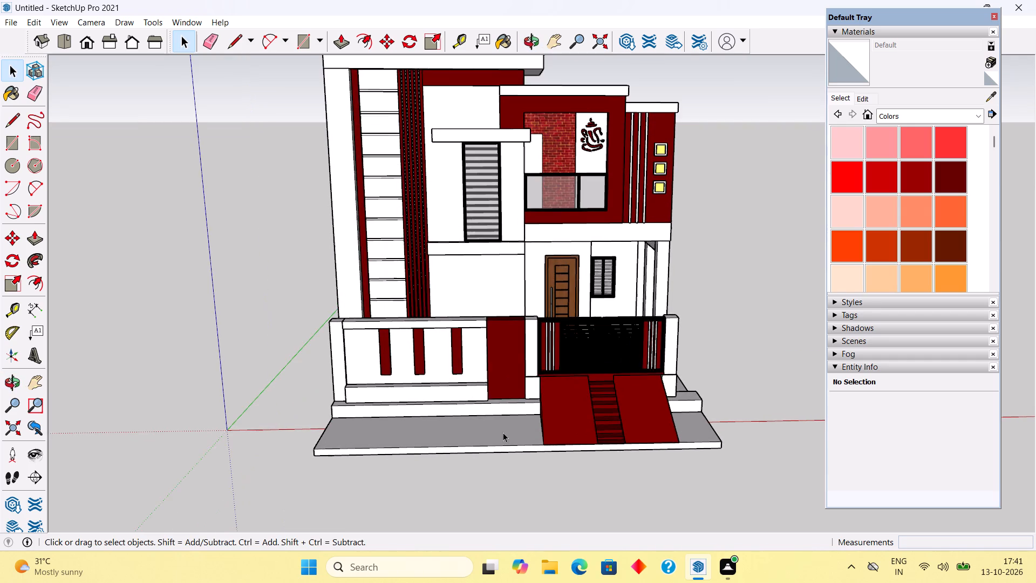
{"action": "scroll", "coordinate": [530, 376], "scroll_direction": "up", "scroll_amount": 2}
{"action": "scroll", "coordinate": [531, 377], "scroll_direction": "down", "scroll_amount": 5}
{"action": "middle_click_drag", "start_coordinate": [531, 340], "coordinate": [532, 284]}
{"action": "scroll", "coordinate": [532, 284], "scroll_direction": "up", "scroll_amount": 4}
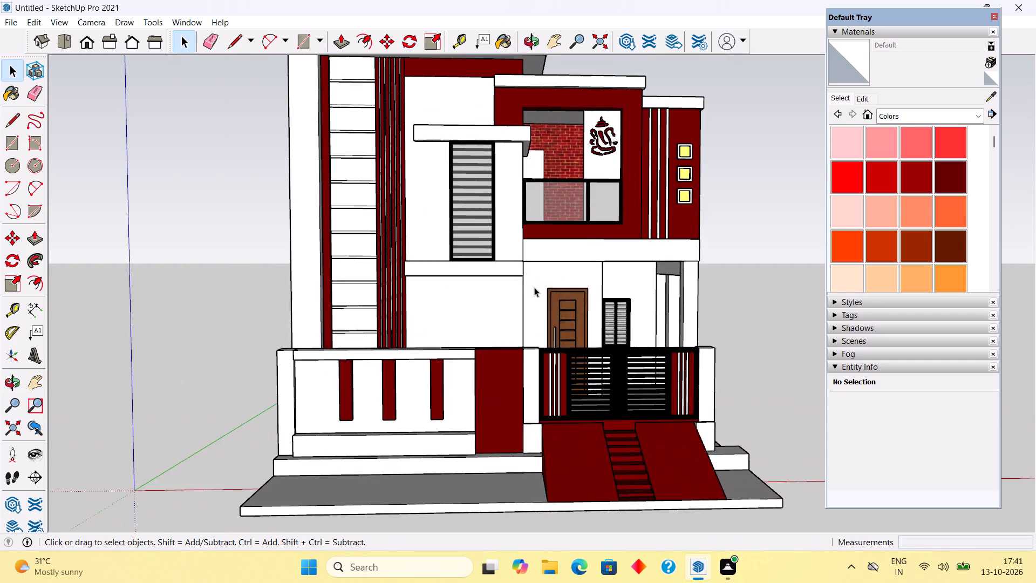
{"action": "scroll", "coordinate": [534, 287], "scroll_direction": "down", "scroll_amount": 2}
{"action": "scroll", "coordinate": [269, 201], "scroll_direction": "up", "scroll_amount": 4}
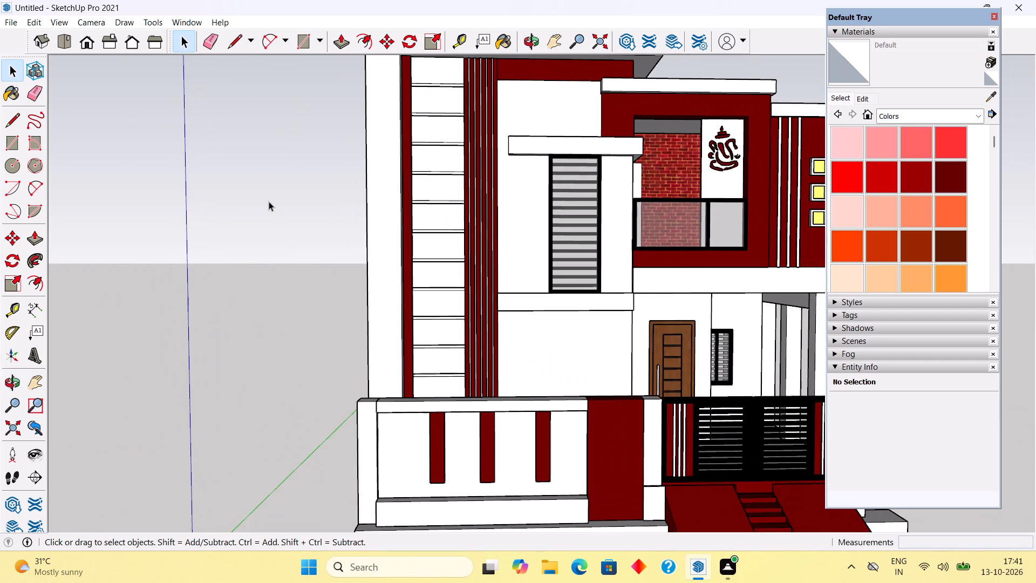
{"action": "middle_click_drag", "start_coordinate": [574, 212], "coordinate": [569, 282]}
{"action": "scroll", "coordinate": [569, 274], "scroll_direction": "up", "scroll_amount": 5}
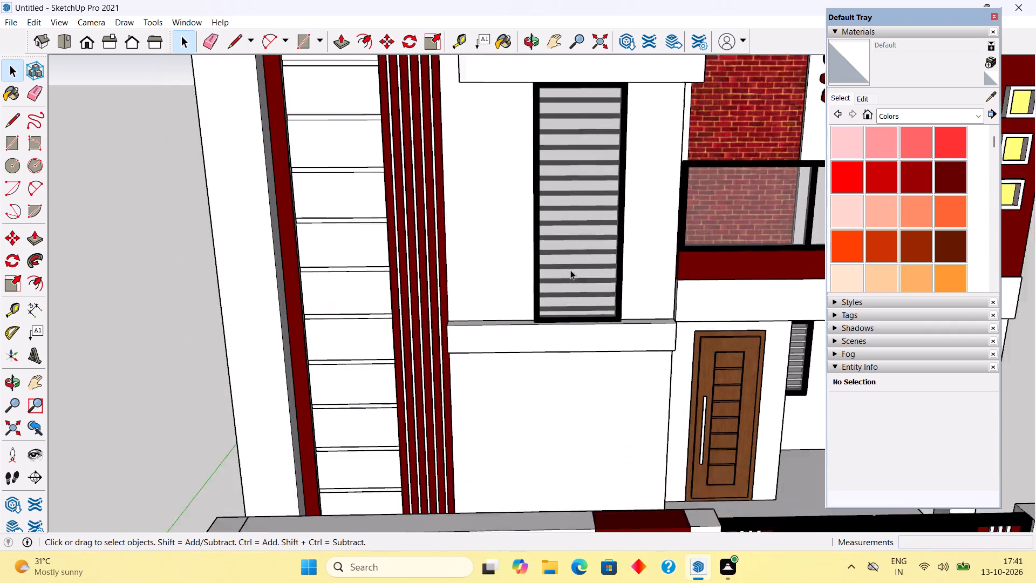
{"action": "scroll", "coordinate": [570, 270], "scroll_direction": "up", "scroll_amount": 1}
{"action": "triple_click", "coordinate": [574, 259]}
{"action": "left_click", "coordinate": [574, 259]}
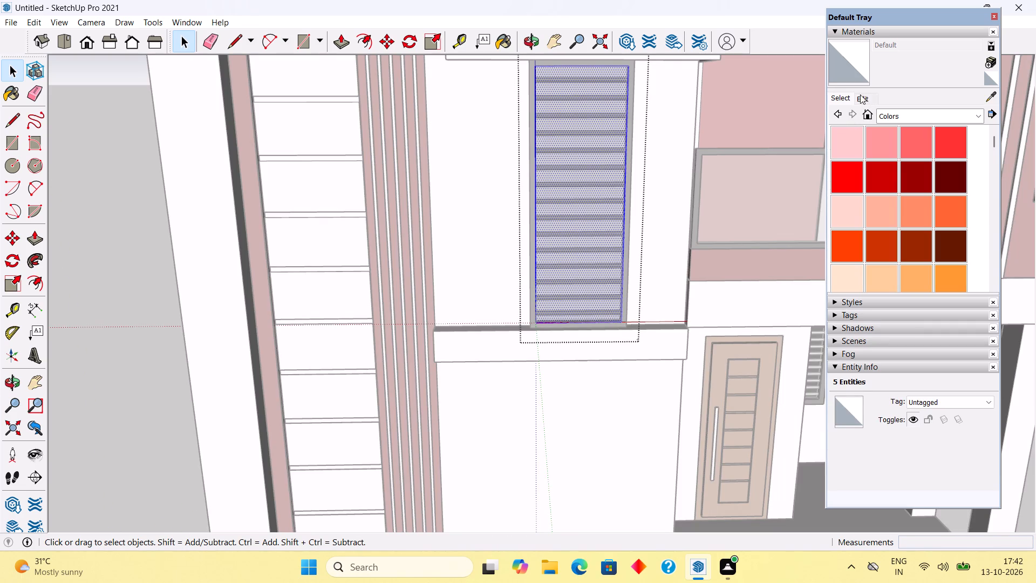
{"action": "left_click", "coordinate": [883, 115]}
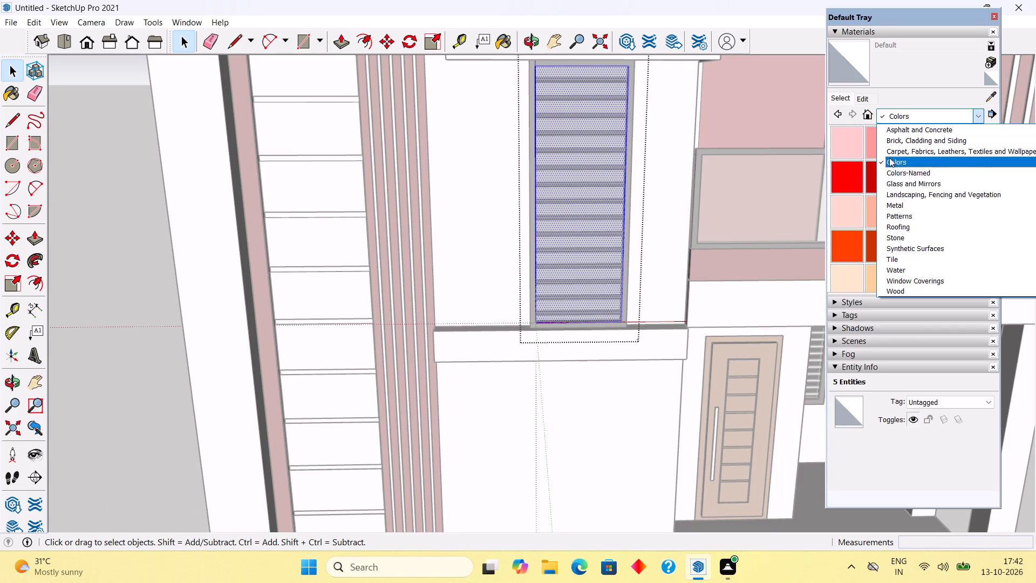
{"action": "left_click", "coordinate": [899, 182]}
{"action": "left_click", "coordinate": [953, 176]}
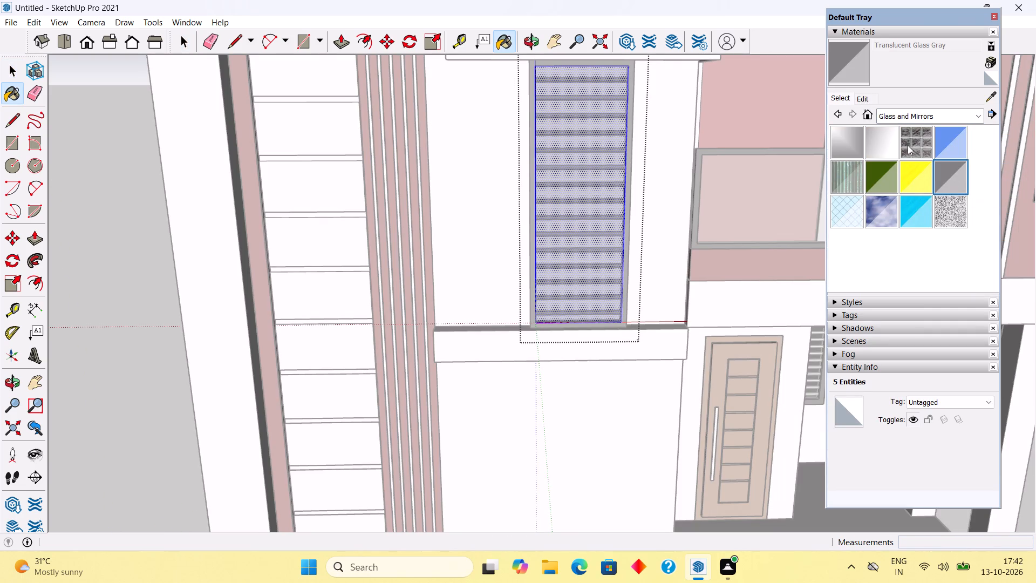
{"action": "left_click", "coordinate": [863, 95]}
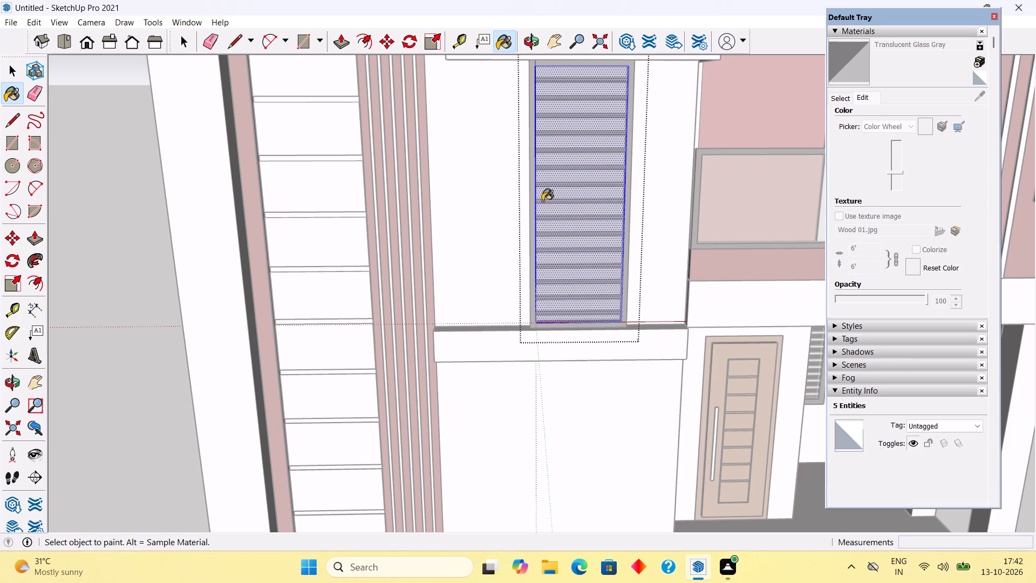
{"action": "left_click", "coordinate": [565, 200]}
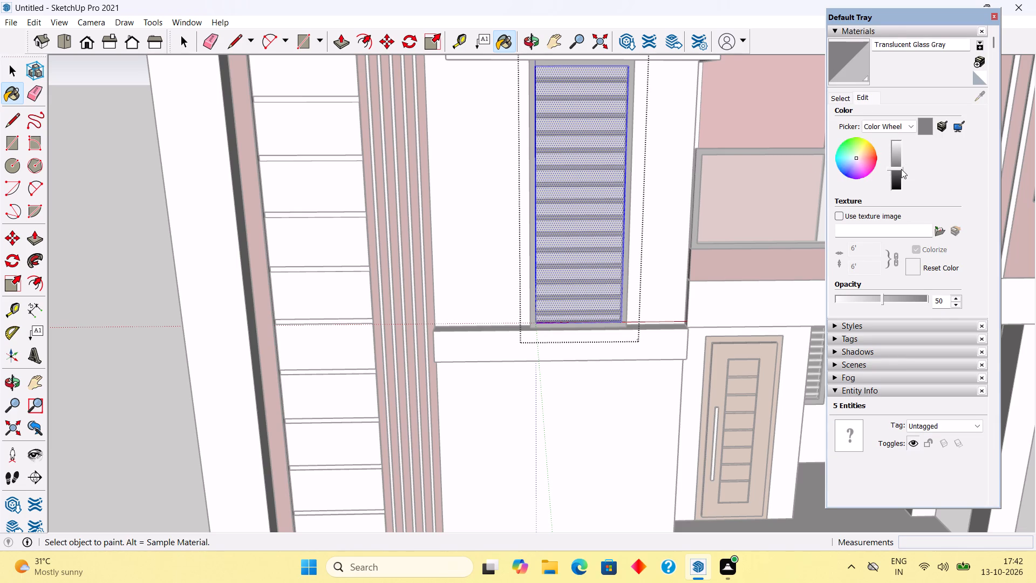
Darken the Translucent Glass Gray material's colour to black and leave the window group.
{"action": "left_click_drag", "start_coordinate": [901, 169], "coordinate": [905, 189]}
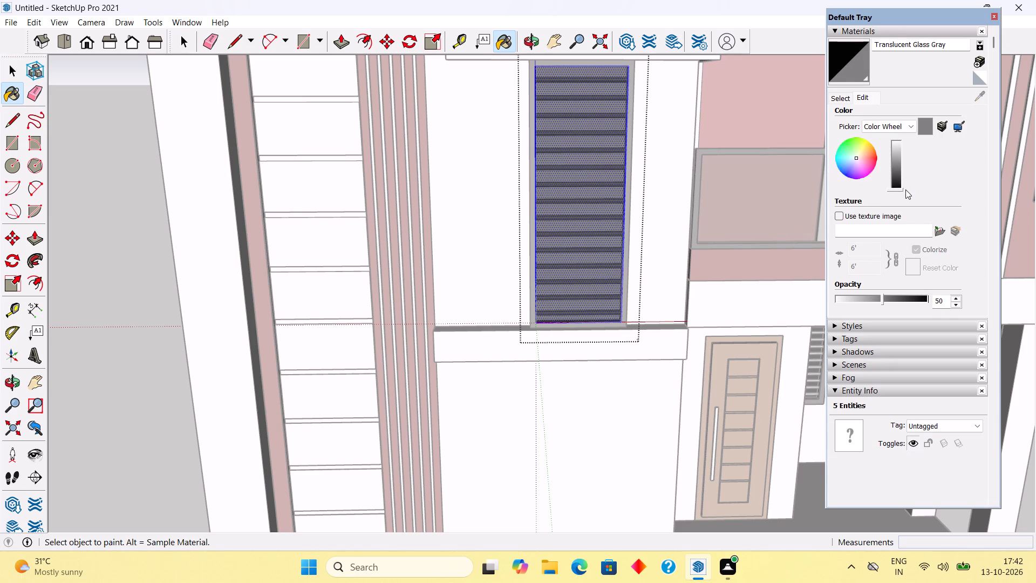
{"action": "left_click_drag", "start_coordinate": [905, 189], "coordinate": [909, 208]}
{"action": "key", "text": "space"}
{"action": "scroll", "coordinate": [676, 300], "scroll_direction": "down", "scroll_amount": 9}
{"action": "key", "text": "space"}
{"action": "left_click", "coordinate": [212, 216]}
{"action": "left_click", "coordinate": [212, 215]}
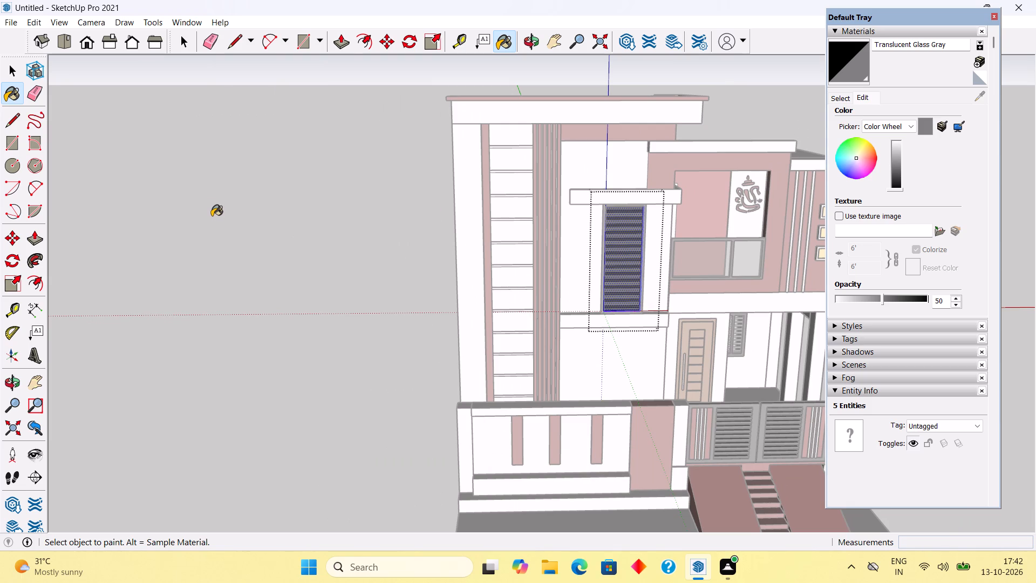
{"action": "left_click", "coordinate": [212, 216]}
{"action": "key", "text": "space"}
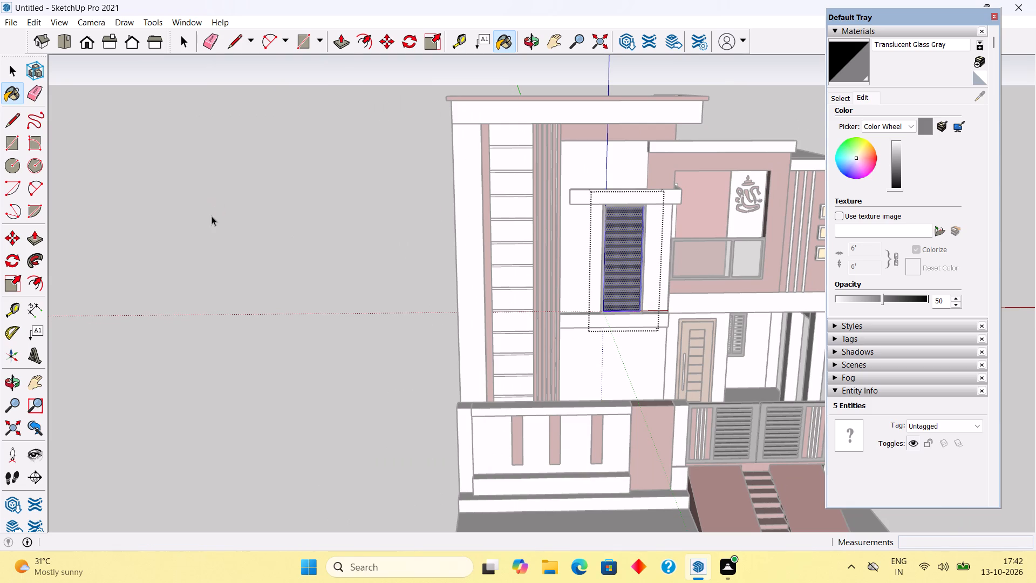
{"action": "key", "text": "space"}
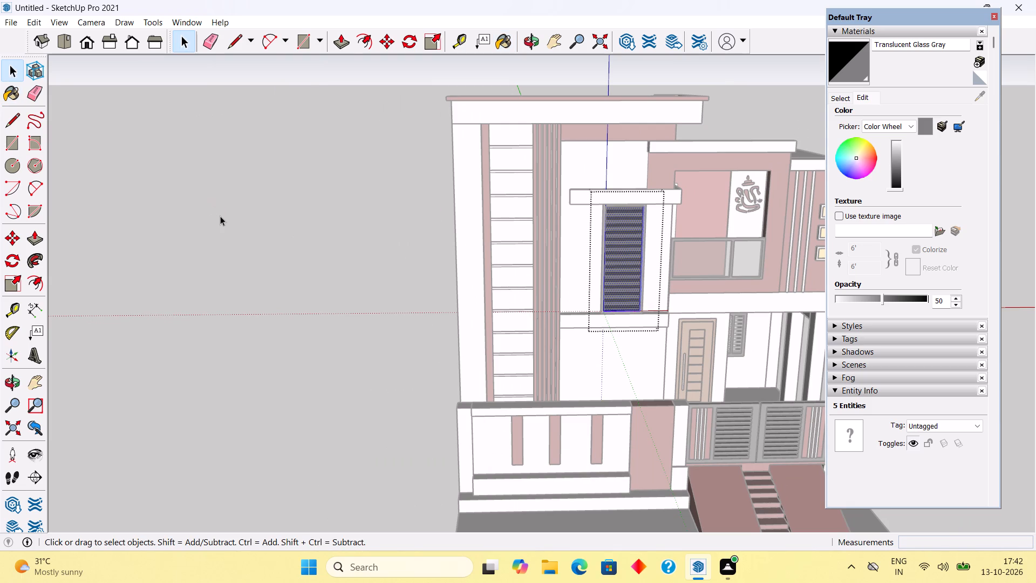
{"action": "left_click", "coordinate": [220, 219]}
Examine the house elevation with its darkened glass from the front and the side.
{"action": "middle_click_drag", "start_coordinate": [315, 318], "coordinate": [302, 222]}
{"action": "scroll", "coordinate": [302, 222], "scroll_direction": "down", "scroll_amount": 4}
{"action": "middle_click_drag", "start_coordinate": [302, 232], "coordinate": [302, 242]}
{"action": "scroll", "coordinate": [302, 242], "scroll_direction": "down", "scroll_amount": 1}
{"action": "middle_click_drag", "start_coordinate": [302, 242], "coordinate": [322, 293]}
{"action": "scroll", "coordinate": [322, 293], "scroll_direction": "up", "scroll_amount": 5}
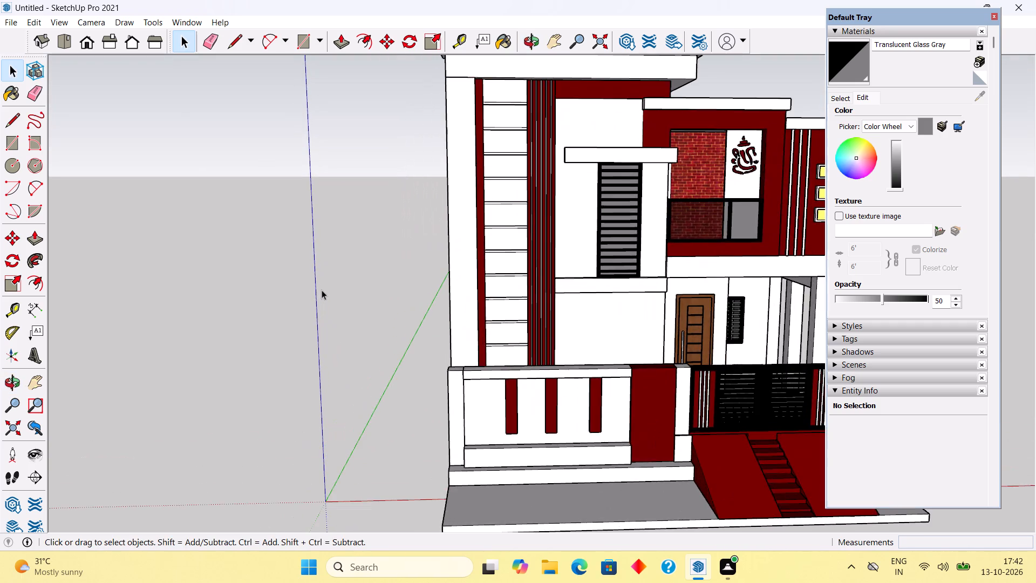
{"action": "scroll", "coordinate": [319, 277], "scroll_direction": "down", "scroll_amount": 4}
{"action": "middle_click_drag", "start_coordinate": [462, 194], "coordinate": [190, 211]}
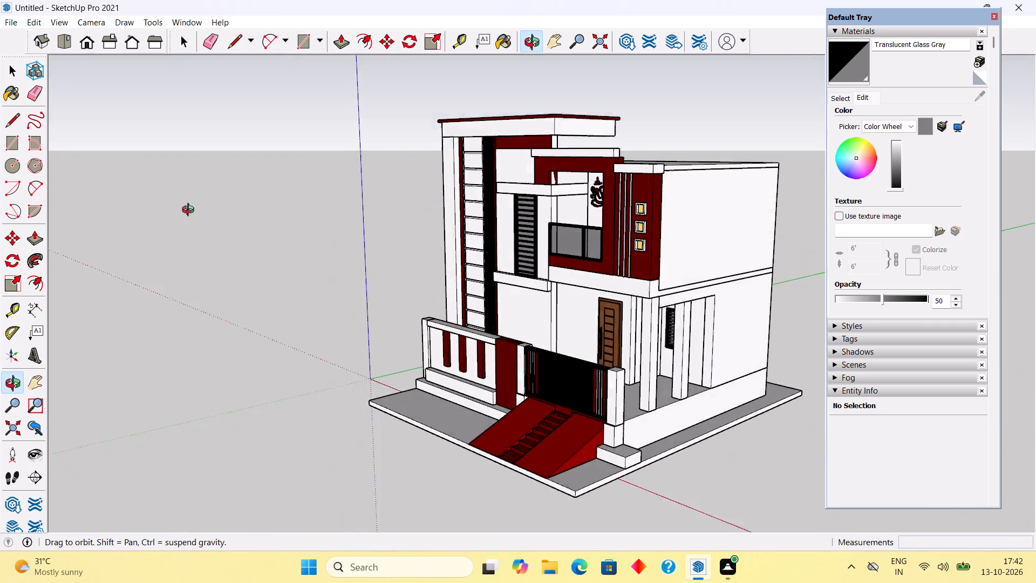
{"action": "middle_click_drag", "start_coordinate": [190, 211], "coordinate": [448, 182]}
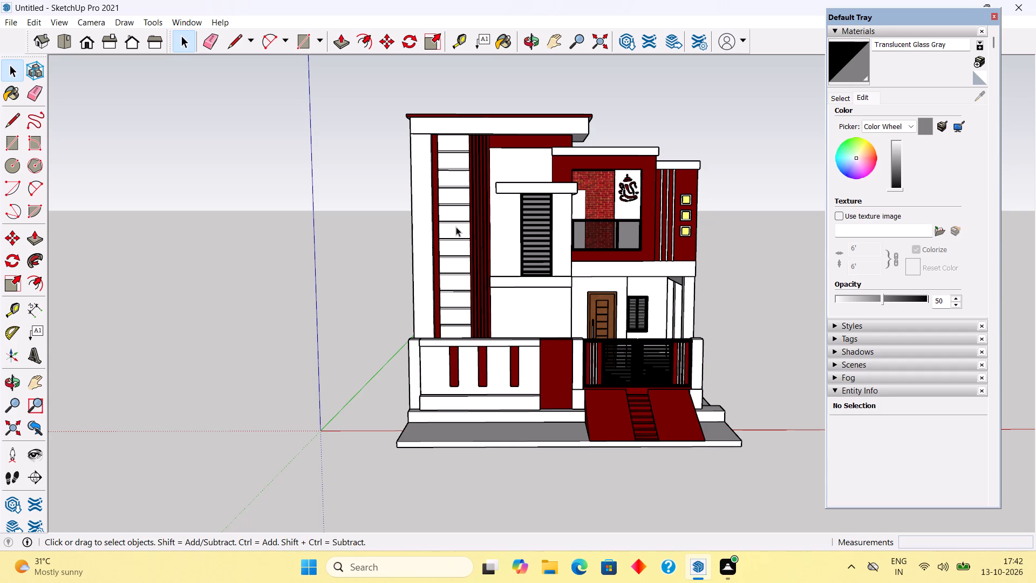
Examine the front of the house from the gate and ramp up to the roof slab.
{"action": "middle_click_drag", "start_coordinate": [634, 399], "coordinate": [632, 381]}
{"action": "scroll", "coordinate": [632, 381], "scroll_direction": "up", "scroll_amount": 3}
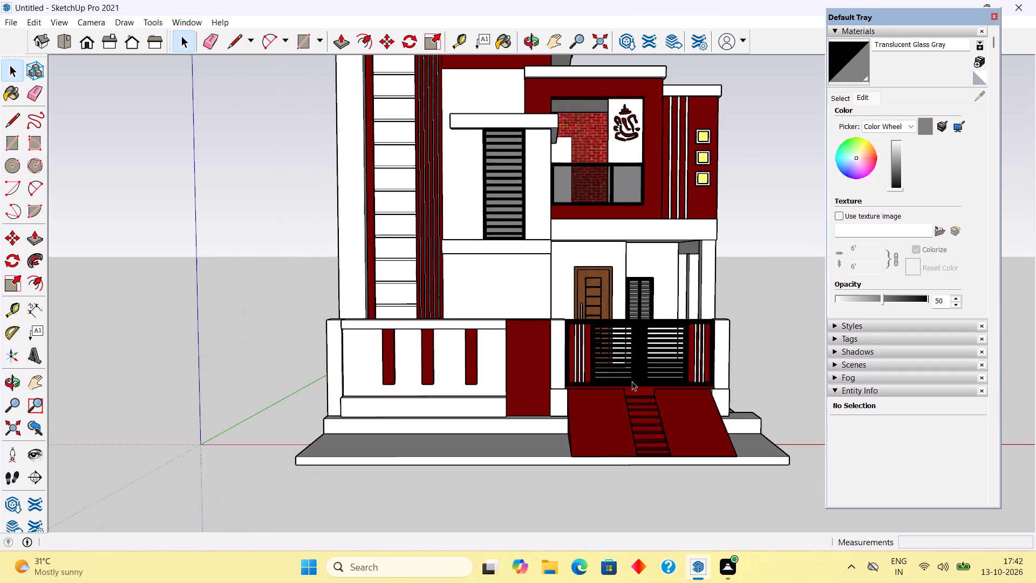
{"action": "middle_click", "coordinate": [687, 310]}
{"action": "scroll", "coordinate": [686, 310], "scroll_direction": "down", "scroll_amount": 3}
{"action": "scroll", "coordinate": [721, 91], "scroll_direction": "up", "scroll_amount": 4}
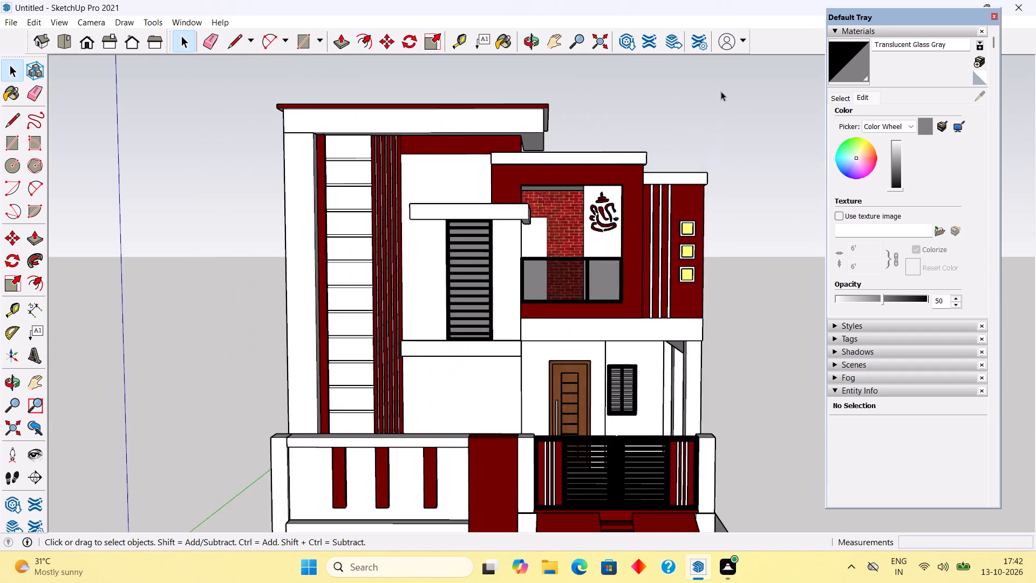
Open the dark red balcony frame's group and push/pull the inner side face of its opening by 0.1".
{"action": "scroll", "coordinate": [721, 91], "scroll_direction": "up", "scroll_amount": 1}
{"action": "scroll", "coordinate": [617, 194], "scroll_direction": "up", "scroll_amount": 10}
{"action": "middle_click_drag", "start_coordinate": [602, 213], "coordinate": [633, 273]}
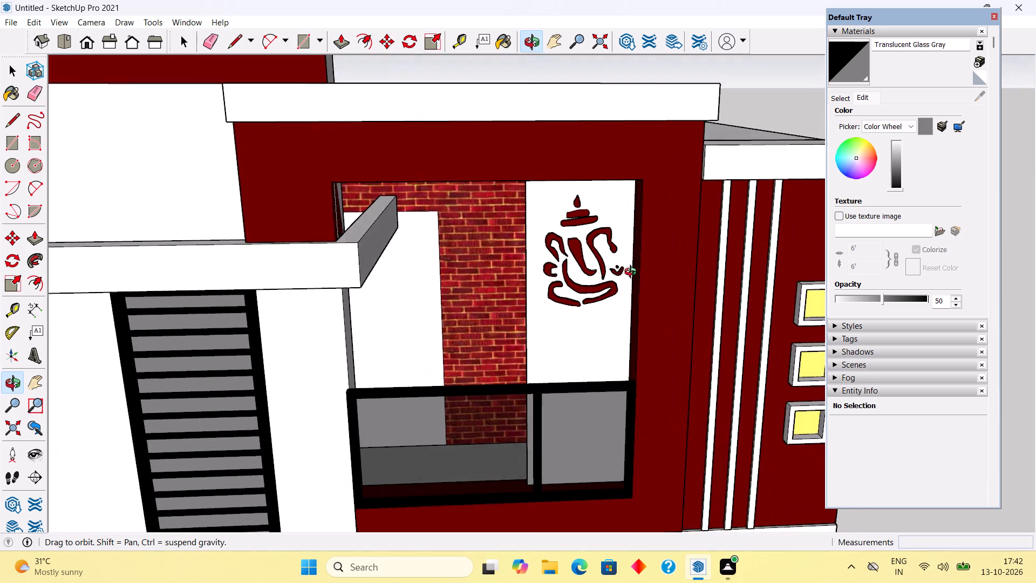
{"action": "middle_click_drag", "start_coordinate": [633, 273], "coordinate": [401, 220]}
{"action": "scroll", "coordinate": [317, 195], "scroll_direction": "up", "scroll_amount": 5}
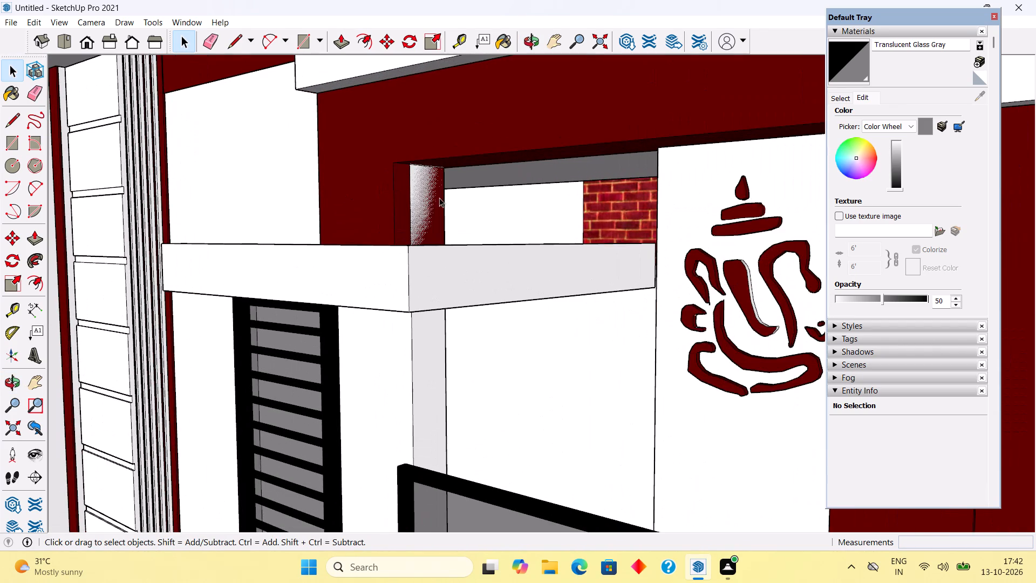
{"action": "triple_click", "coordinate": [421, 213]}
{"action": "double_click", "coordinate": [421, 213]}
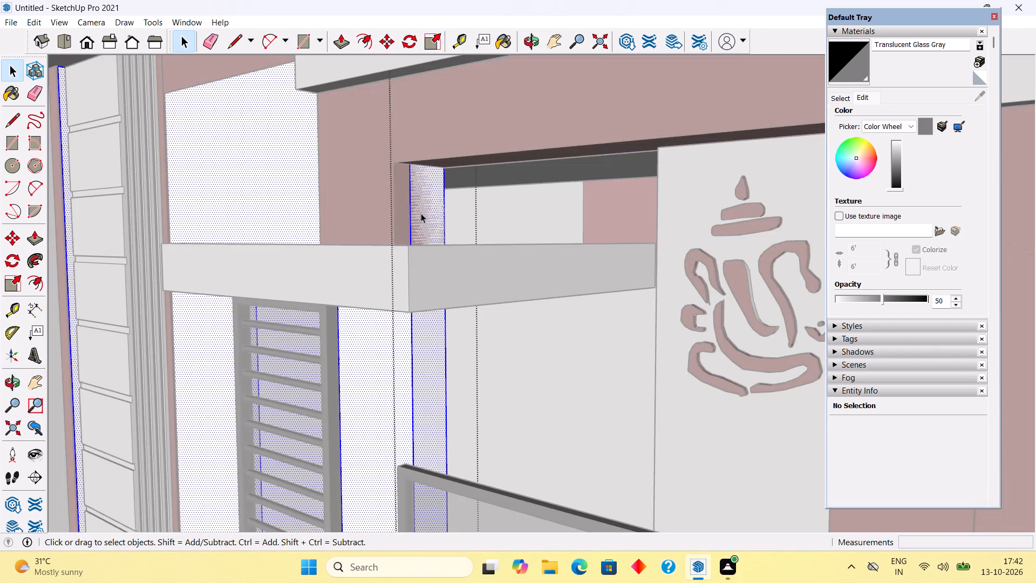
{"action": "left_click", "coordinate": [421, 213]}
{"action": "scroll", "coordinate": [413, 211], "scroll_direction": "up", "scroll_amount": 7}
{"action": "double_click", "coordinate": [383, 215]}
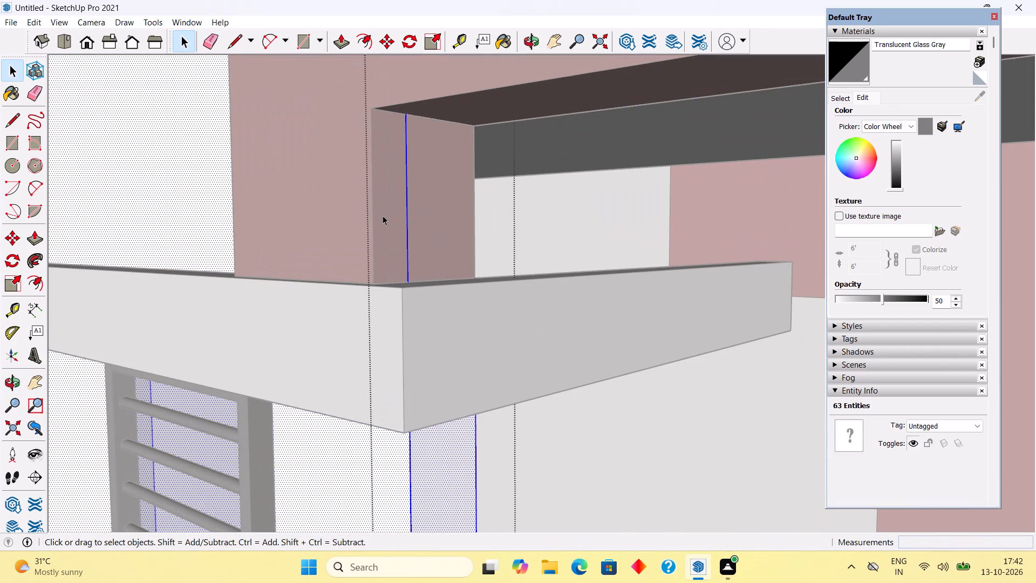
{"action": "triple_click", "coordinate": [353, 214]}
{"action": "left_click", "coordinate": [352, 213]}
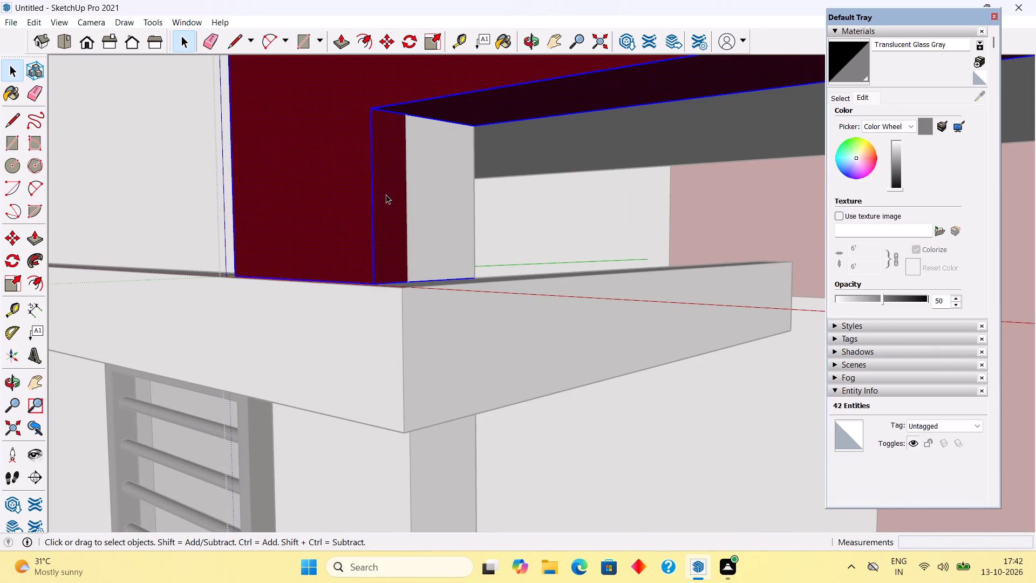
{"action": "left_click", "coordinate": [386, 194]}
{"action": "key", "text": "p"}
{"action": "left_click", "coordinate": [386, 194]}
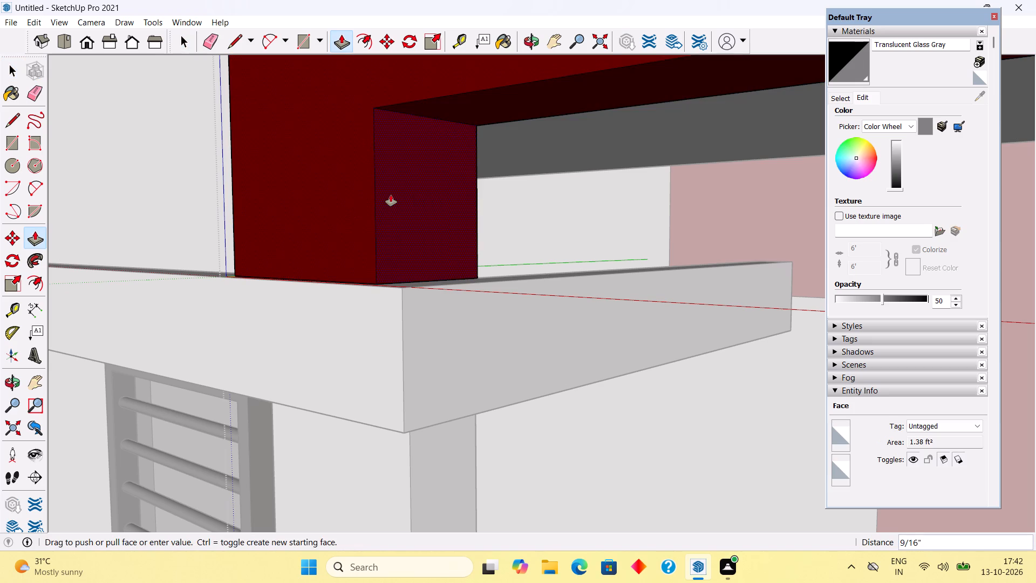
{"action": "type", "text": ".1\""}
{"action": "key", "text": "Return"}
{"action": "key", "text": "space"}
{"action": "scroll", "coordinate": [395, 164], "scroll_direction": "down", "scroll_amount": 3}
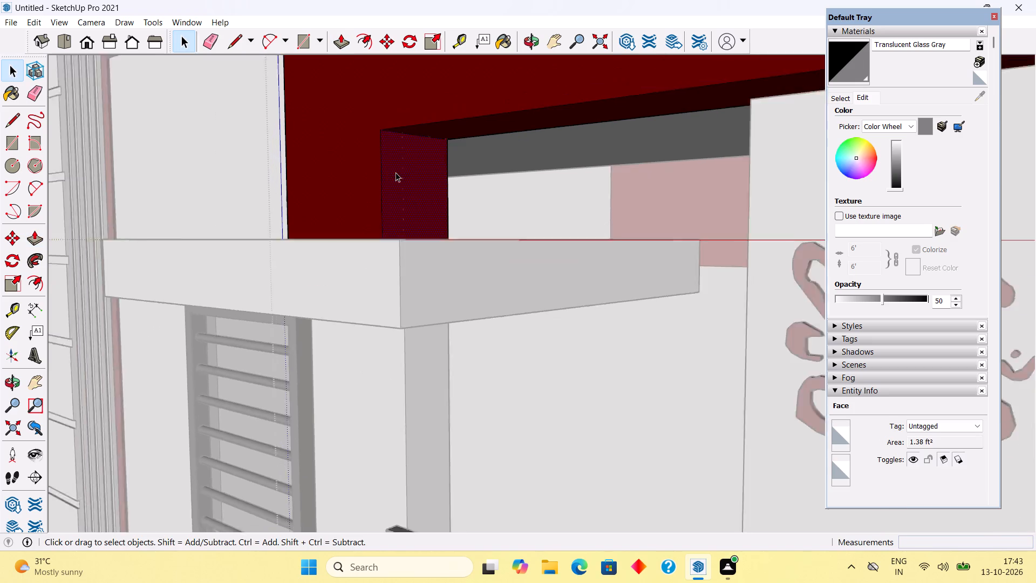
{"action": "scroll", "coordinate": [396, 172], "scroll_direction": "down", "scroll_amount": 15}
{"action": "middle_click_drag", "start_coordinate": [401, 199], "coordinate": [536, 223]}
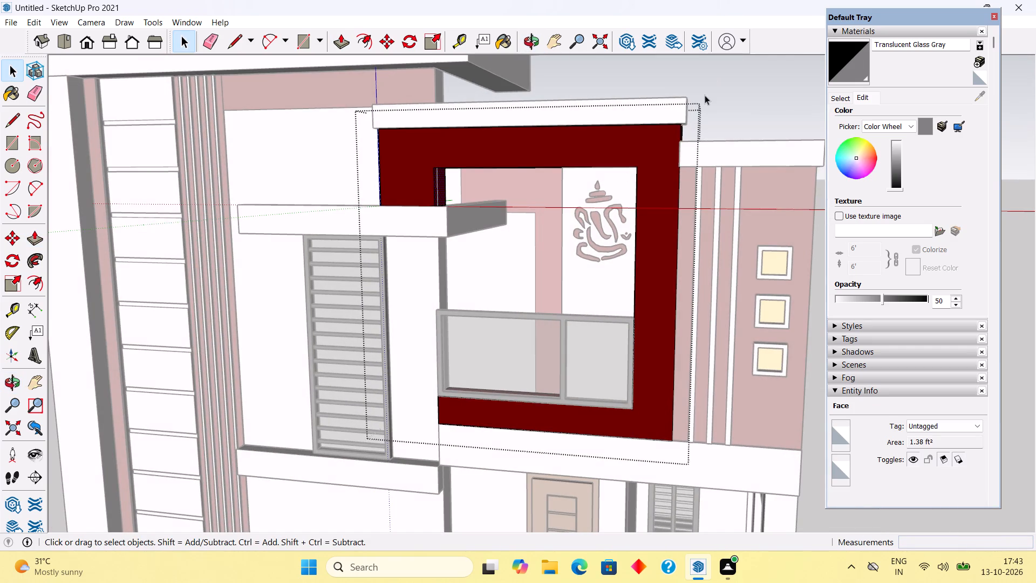
{"action": "left_click", "coordinate": [705, 95]}
Examine the whole house from the front, from both sides and from above.
{"action": "scroll", "coordinate": [585, 242], "scroll_direction": "down", "scroll_amount": 1}
{"action": "middle_click_drag", "start_coordinate": [573, 253], "coordinate": [674, 246]}
{"action": "scroll", "coordinate": [674, 246], "scroll_direction": "down", "scroll_amount": 4}
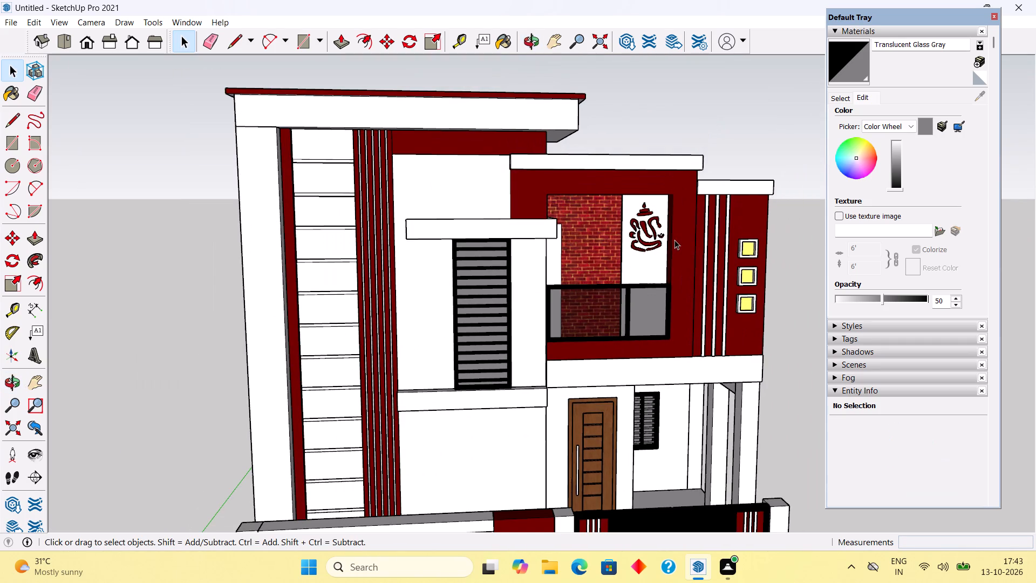
{"action": "scroll", "coordinate": [674, 240], "scroll_direction": "down", "scroll_amount": 7}
{"action": "scroll", "coordinate": [712, 451], "scroll_direction": "up", "scroll_amount": 3}
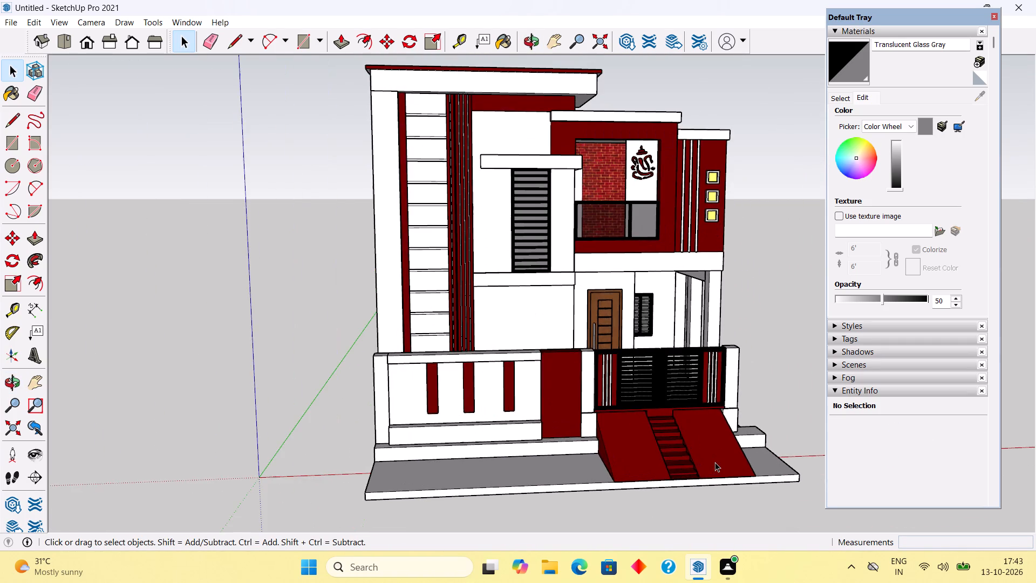
{"action": "middle_click_drag", "start_coordinate": [703, 464], "coordinate": [514, 492]}
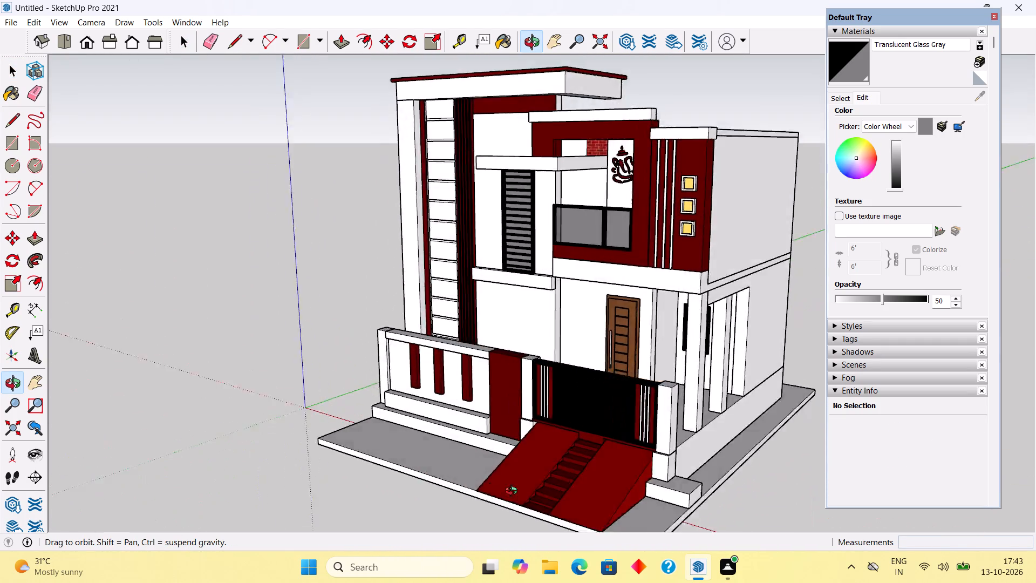
{"action": "middle_click_drag", "start_coordinate": [514, 492], "coordinate": [865, 582]}
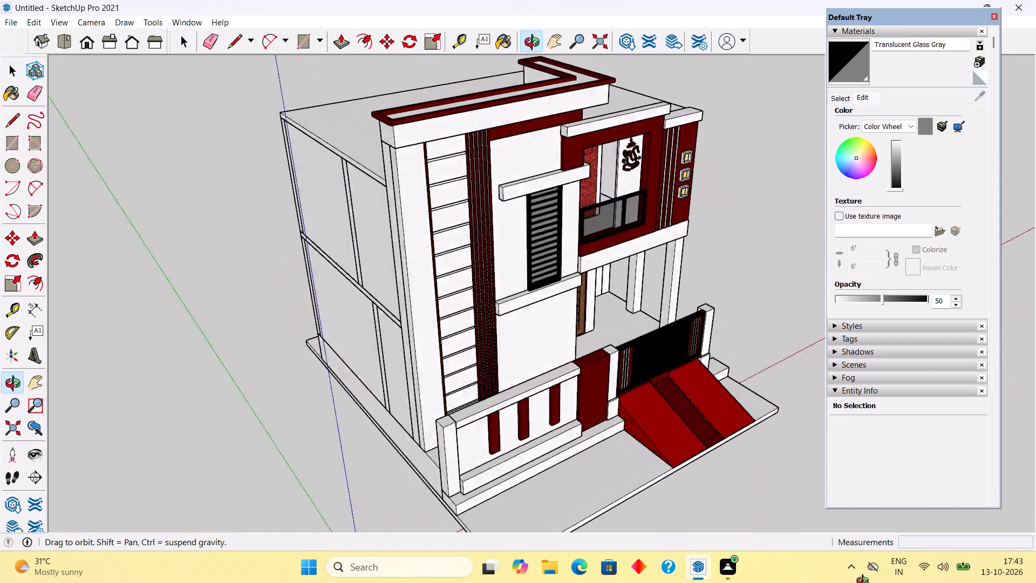
{"action": "middle_click_drag", "start_coordinate": [865, 582], "coordinate": [892, 556]}
Place a guide line 9" in from the floor's outer side edge, between the house side wall and the front boundary wall.
{"action": "scroll", "coordinate": [878, 548], "scroll_direction": "up", "scroll_amount": 1}
{"action": "middle_click_drag", "start_coordinate": [469, 480], "coordinate": [689, 445]}
{"action": "scroll", "coordinate": [592, 464], "scroll_direction": "up", "scroll_amount": 12}
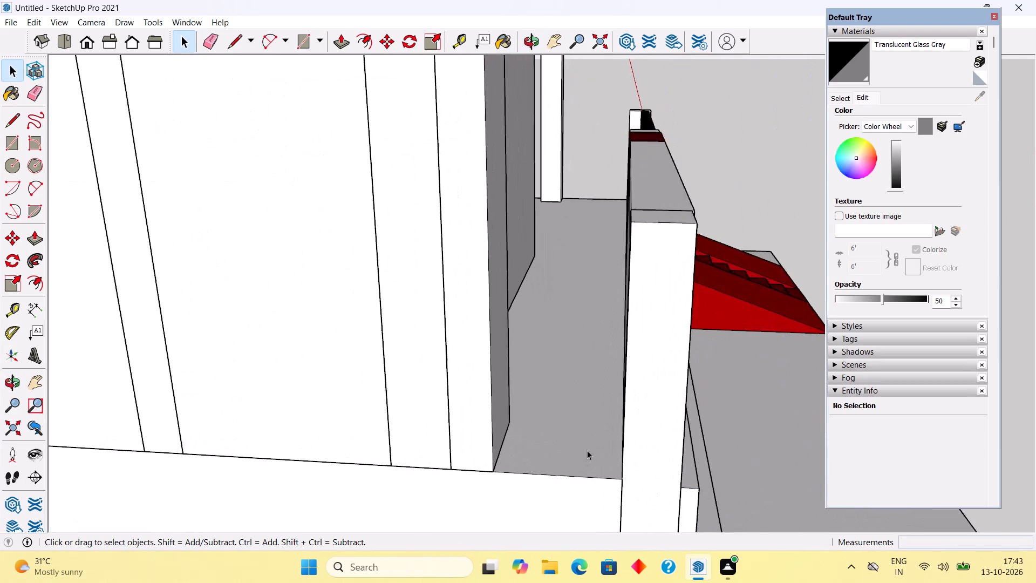
{"action": "scroll", "coordinate": [587, 450], "scroll_direction": "up", "scroll_amount": 2}
{"action": "middle_click_drag", "start_coordinate": [587, 451], "coordinate": [608, 504]}
{"action": "scroll", "coordinate": [550, 222], "scroll_direction": "down", "scroll_amount": 5}
{"action": "scroll", "coordinate": [574, 487], "scroll_direction": "up", "scroll_amount": 5}
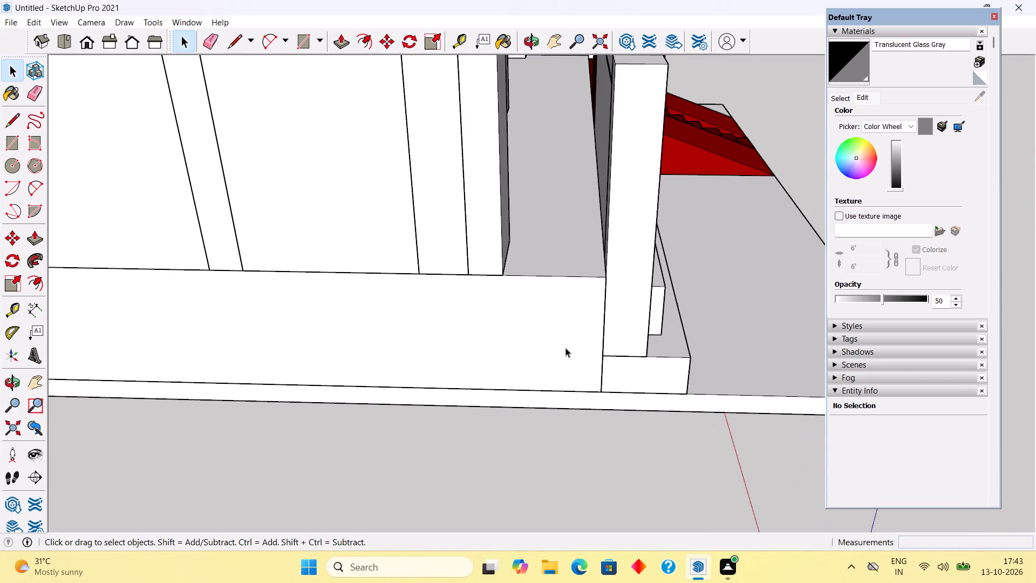
{"action": "middle_click_drag", "start_coordinate": [561, 336], "coordinate": [569, 443]}
{"action": "scroll", "coordinate": [580, 388], "scroll_direction": "up", "scroll_amount": 10}
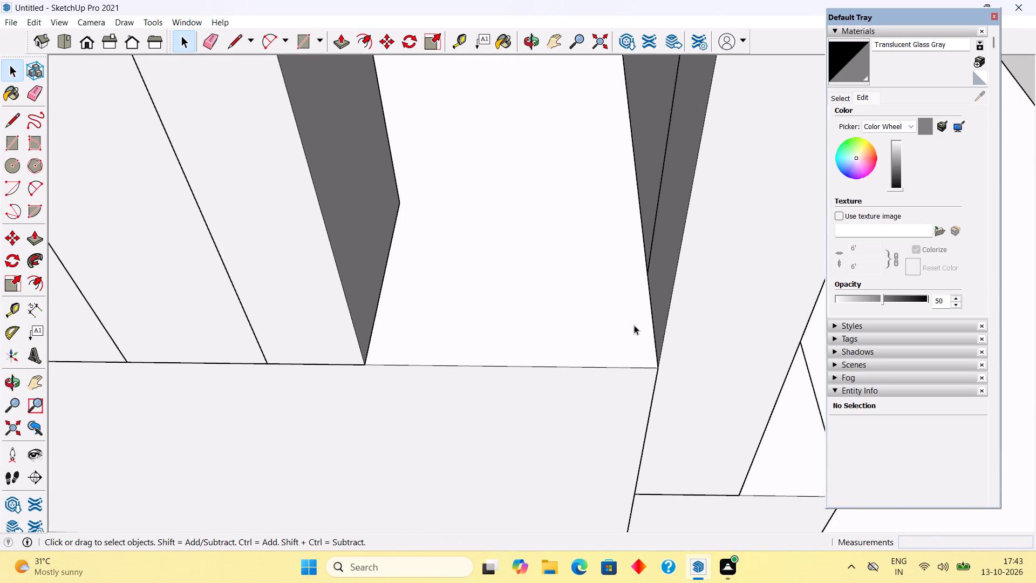
{"action": "key", "text": "t"}
{"action": "left_click", "coordinate": [608, 368]}
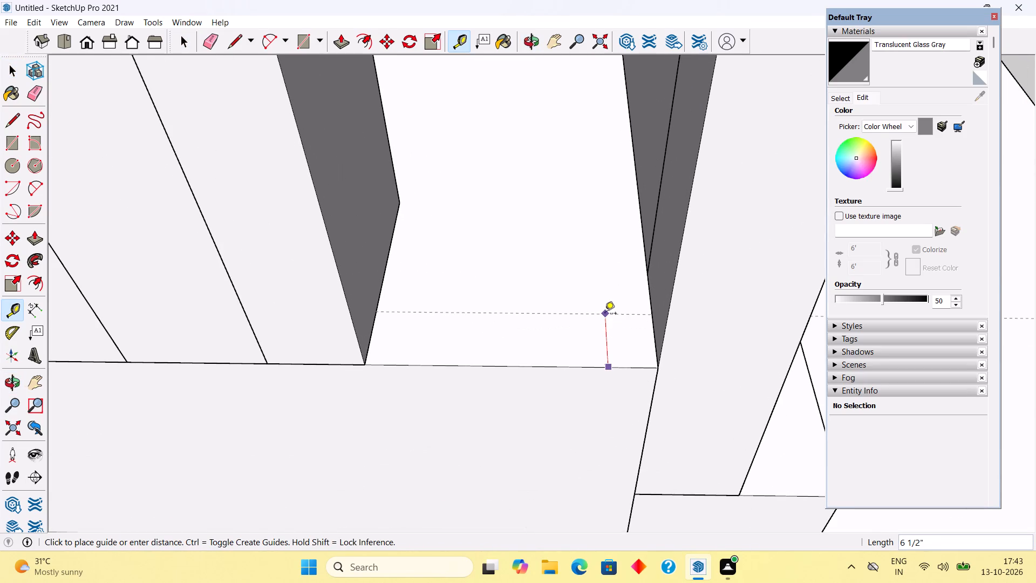
{"action": "type", "text": "9\""}
{"action": "key", "text": "Return"}
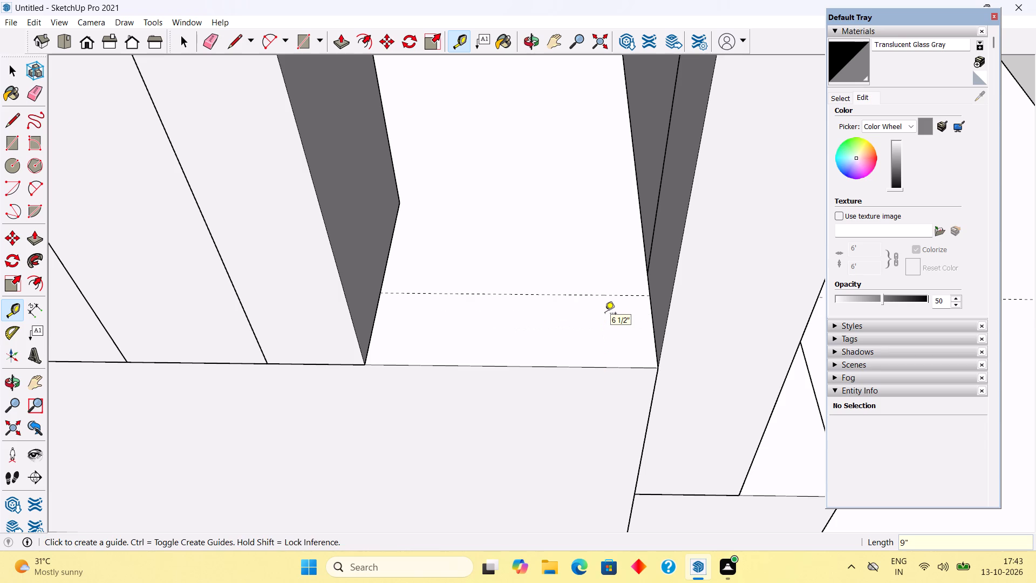
Draw a 9" by 2' 3" rectangle between the guide and floor edge and extrude it 4' 6" to the boundary wall's top.
{"action": "key", "text": "r"}
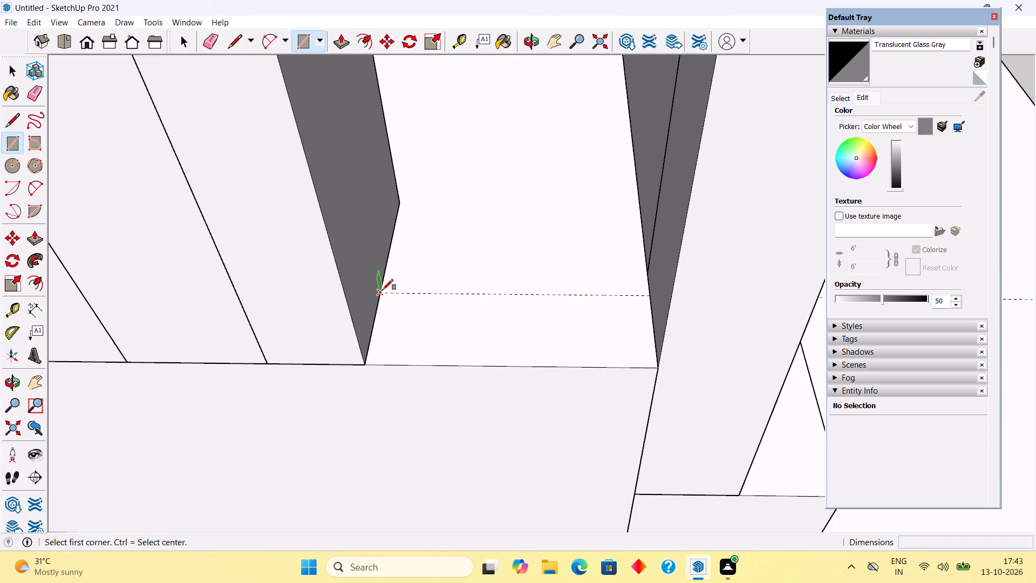
{"action": "left_click", "coordinate": [384, 290]}
{"action": "left_click", "coordinate": [659, 368]}
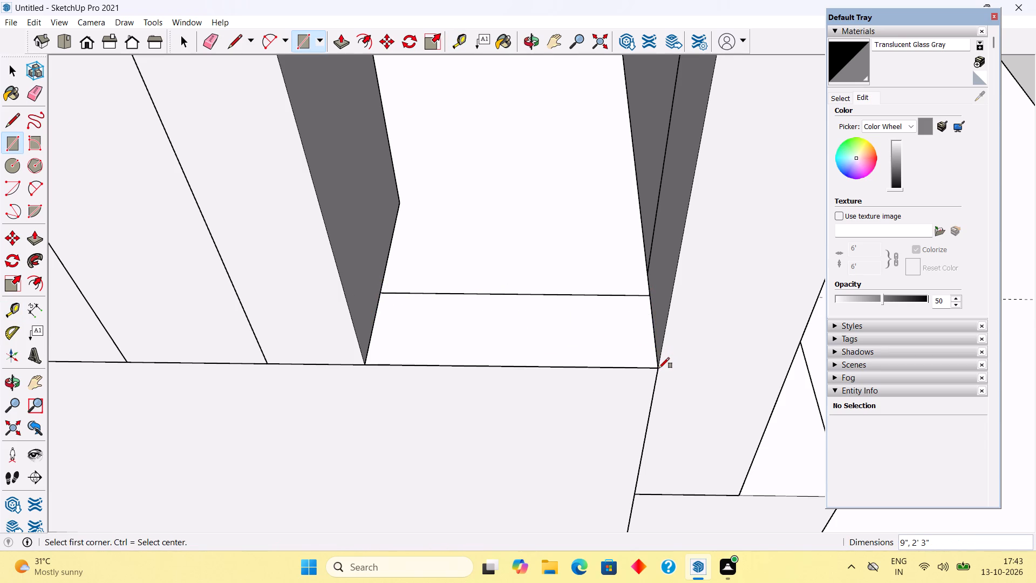
{"action": "key", "text": "p"}
{"action": "left_click", "coordinate": [644, 360]}
{"action": "scroll", "coordinate": [623, 277], "scroll_direction": "down", "scroll_amount": 10}
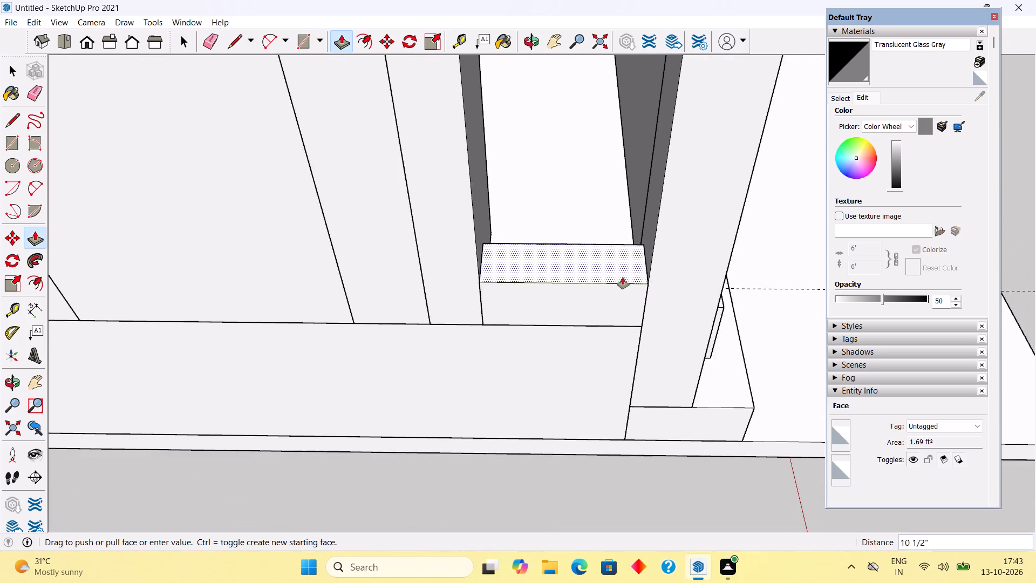
{"action": "scroll", "coordinate": [623, 277], "scroll_direction": "down", "scroll_amount": 4}
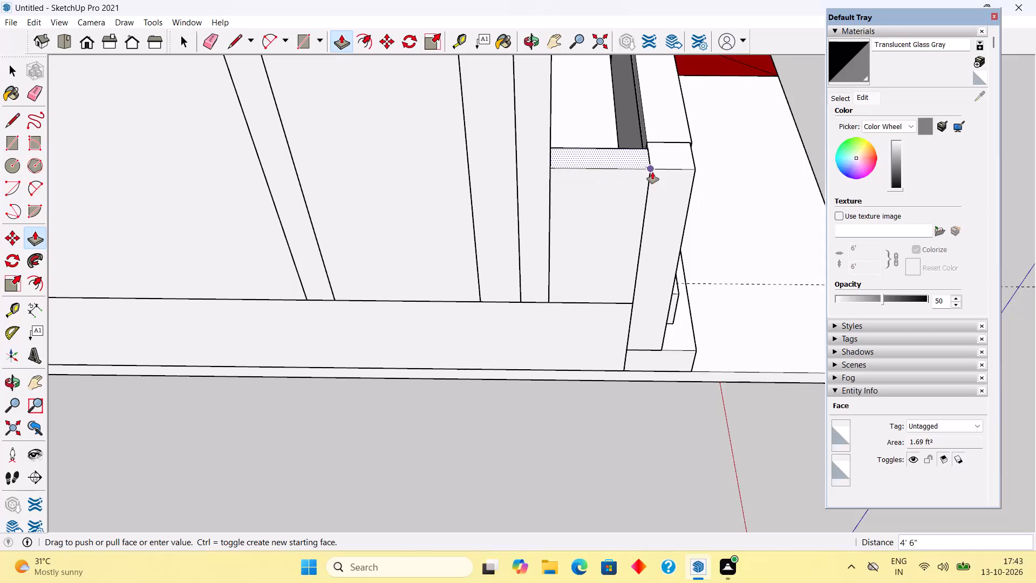
{"action": "left_click", "coordinate": [652, 172]}
Make a group of the new side boundary wall piece.
{"action": "key", "text": "space"}
{"action": "triple_click", "coordinate": [631, 189]}
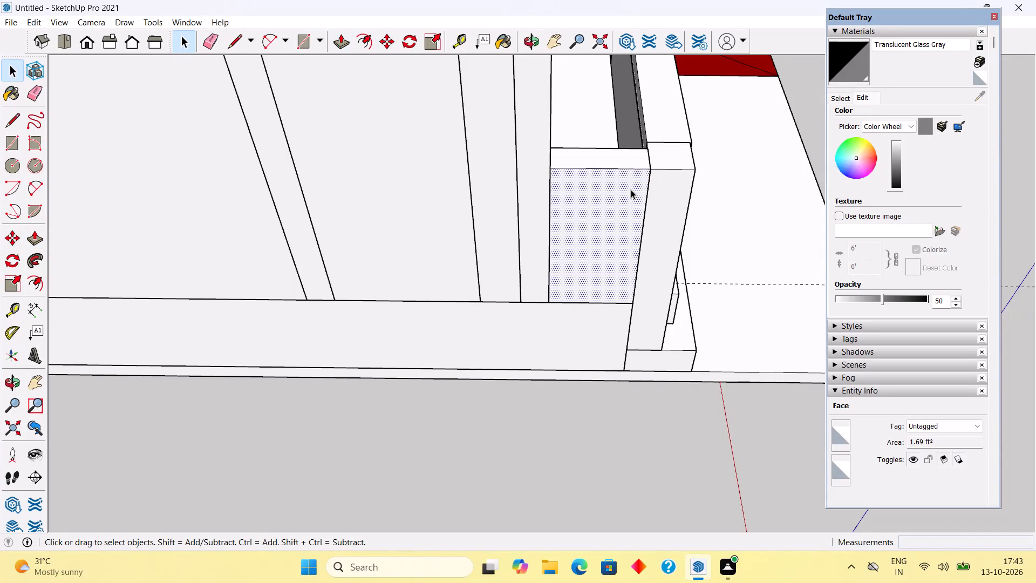
{"action": "right_click", "coordinate": [631, 189]}
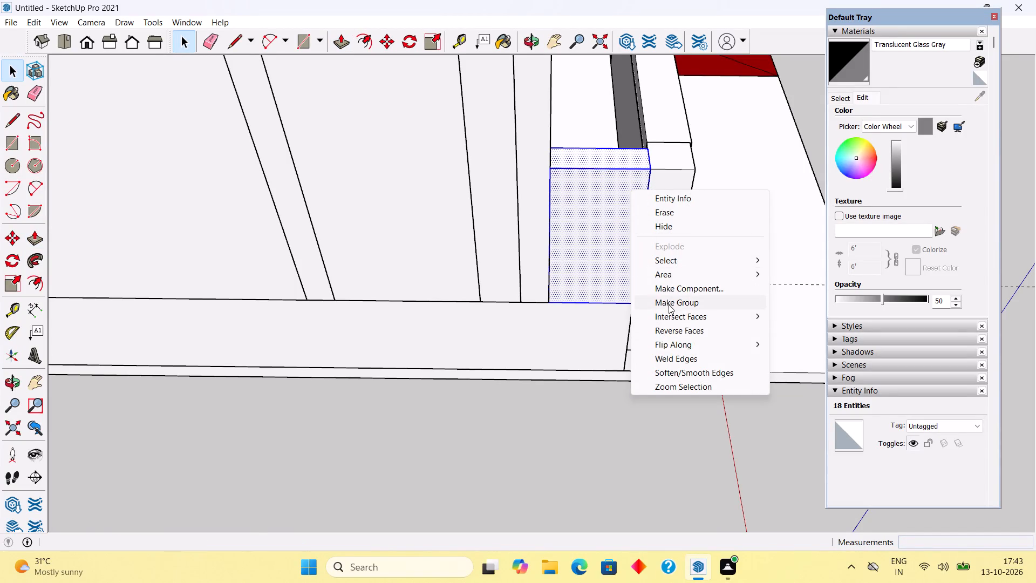
{"action": "left_click", "coordinate": [669, 304]}
{"action": "left_click", "coordinate": [686, 435]}
Examine the front elevation together with the boundary wall, gate and ramp.
{"action": "middle_click_drag", "start_coordinate": [682, 356], "coordinate": [174, 256]}
{"action": "scroll", "coordinate": [305, 288], "scroll_direction": "down", "scroll_amount": 5}
{"action": "scroll", "coordinate": [168, 254], "scroll_direction": "down", "scroll_amount": 6}
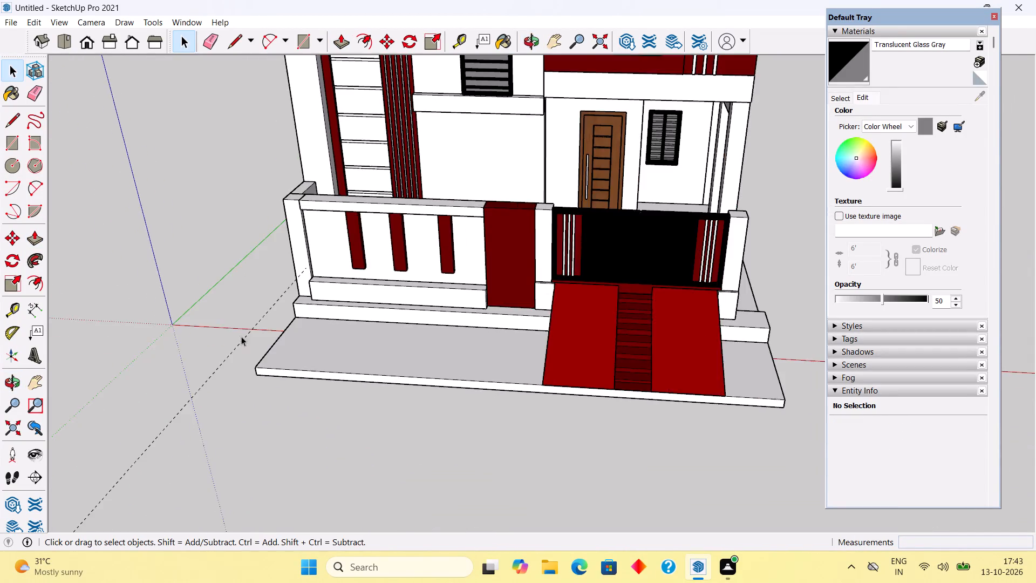
{"action": "middle_click_drag", "start_coordinate": [241, 336], "coordinate": [303, 235]}
{"action": "scroll", "coordinate": [303, 235], "scroll_direction": "down", "scroll_amount": 13}
{"action": "scroll", "coordinate": [263, 58], "scroll_direction": "up", "scroll_amount": 11}
{"action": "scroll", "coordinate": [276, 84], "scroll_direction": "down", "scroll_amount": 1}
{"action": "scroll", "coordinate": [363, 193], "scroll_direction": "up", "scroll_amount": 2}
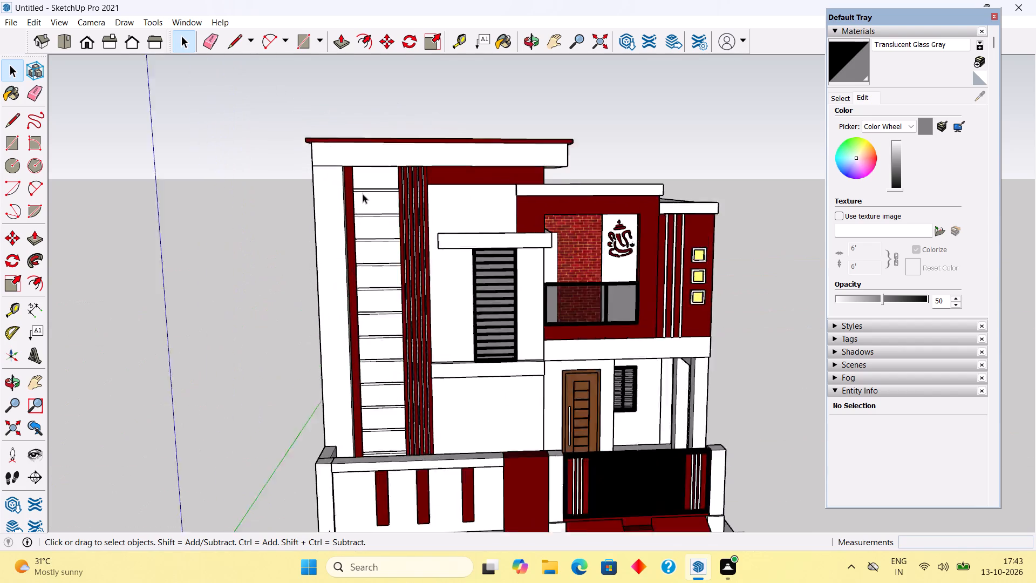
Open the first white strip between the tower's dark red vertical bands and push/pull its side face 1/2".
{"action": "scroll", "coordinate": [363, 194], "scroll_direction": "up", "scroll_amount": 8}
{"action": "scroll", "coordinate": [415, 249], "scroll_direction": "up", "scroll_amount": 11}
{"action": "middle_click_drag", "start_coordinate": [412, 273], "coordinate": [359, 342]}
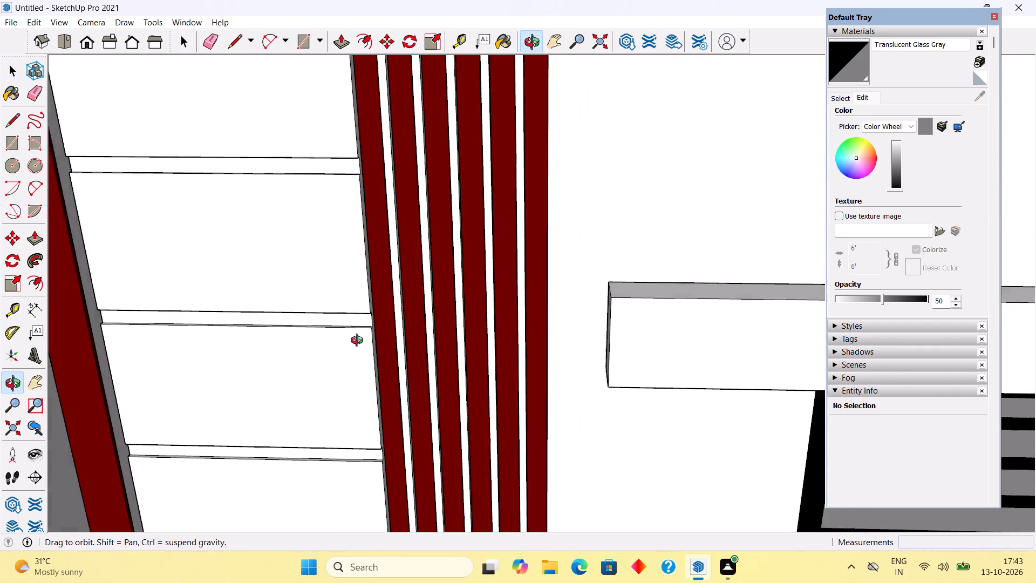
{"action": "middle_click_drag", "start_coordinate": [359, 342], "coordinate": [288, 357]}
{"action": "scroll", "coordinate": [295, 339], "scroll_direction": "up", "scroll_amount": 6}
{"action": "scroll", "coordinate": [338, 319], "scroll_direction": "up", "scroll_amount": 5}
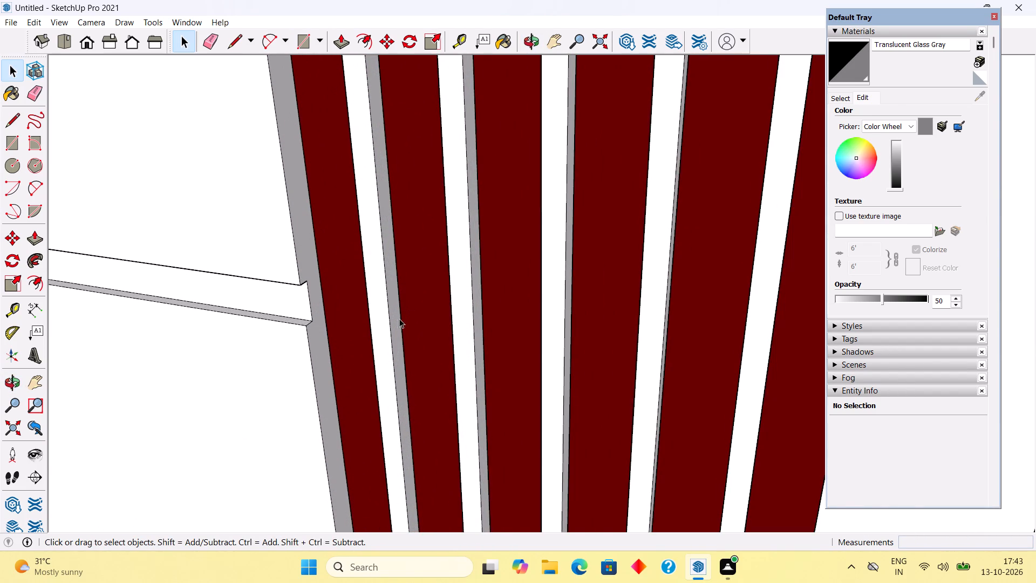
{"action": "triple_click", "coordinate": [388, 325]}
{"action": "scroll", "coordinate": [388, 326], "scroll_direction": "up", "scroll_amount": 3}
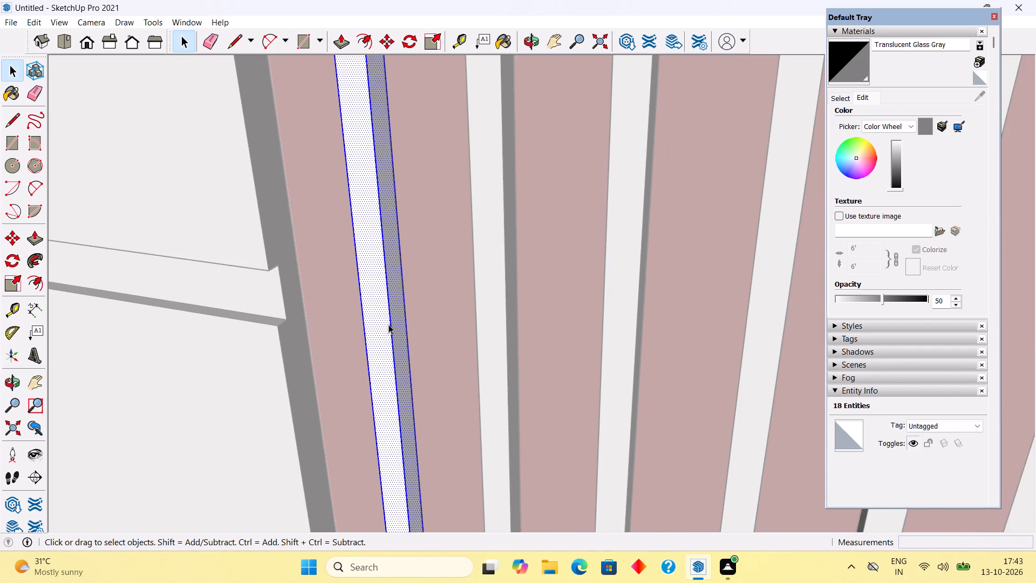
{"action": "scroll", "coordinate": [391, 324], "scroll_direction": "up", "scroll_amount": 1}
{"action": "scroll", "coordinate": [394, 323], "scroll_direction": "down", "scroll_amount": 9}
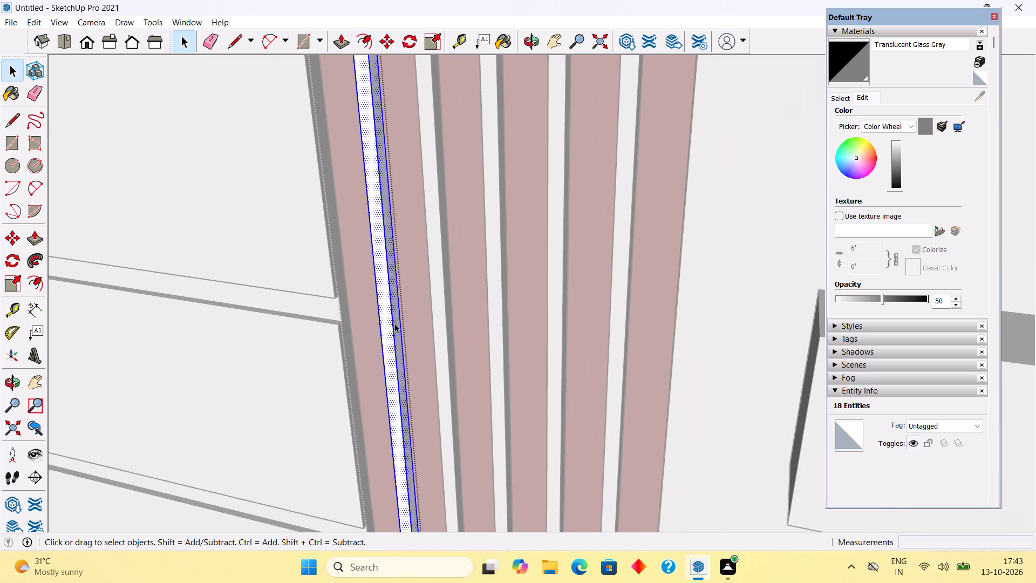
{"action": "left_click", "coordinate": [394, 323]}
{"action": "scroll", "coordinate": [396, 323], "scroll_direction": "up", "scroll_amount": 5}
{"action": "left_click", "coordinate": [396, 323]}
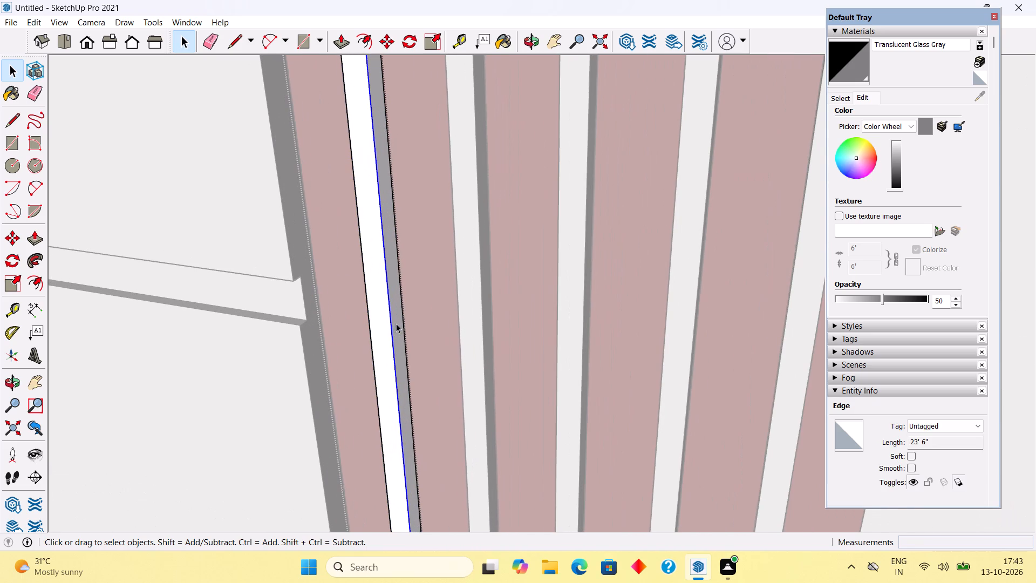
{"action": "key", "text": "p"}
{"action": "left_click", "coordinate": [397, 324]}
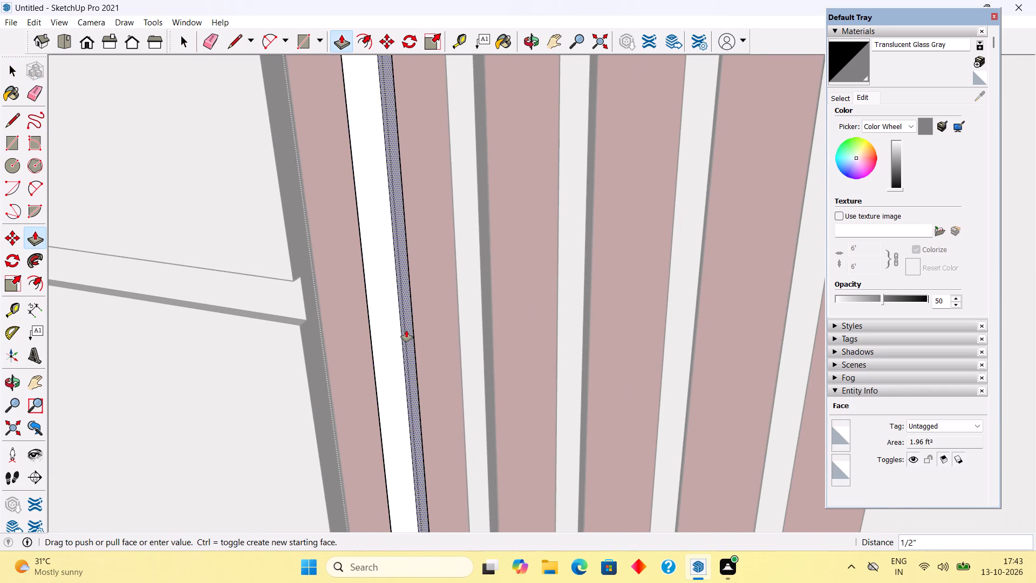
{"action": "left_click", "coordinate": [406, 330]}
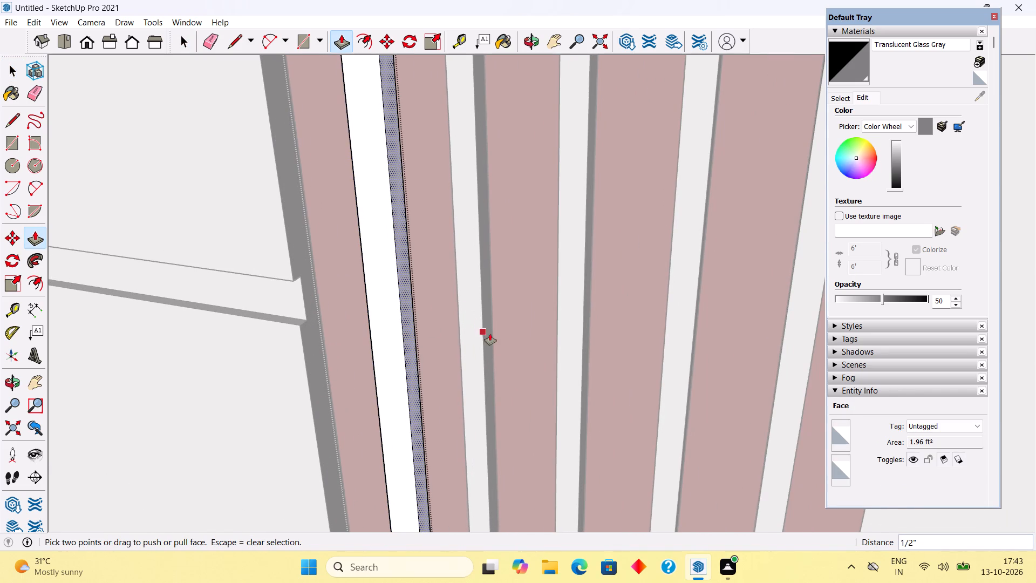
Open the second white strip between the tower's dark red vertical bands and push/pull its side face slightly outward.
{"action": "key", "text": "space"}
{"action": "triple_click", "coordinate": [478, 342]}
{"action": "key", "text": "p"}
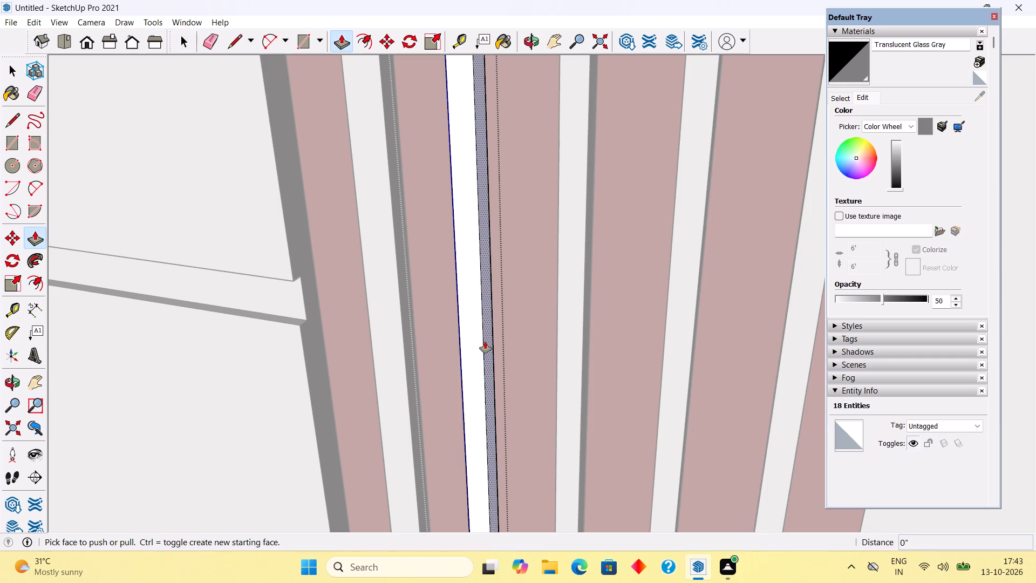
{"action": "left_click", "coordinate": [486, 342]}
{"action": "left_click", "coordinate": [498, 347]}
Open the third white strip between the tower's dark red bands and push/pull its side face outward about 7/16".
{"action": "key", "text": "space"}
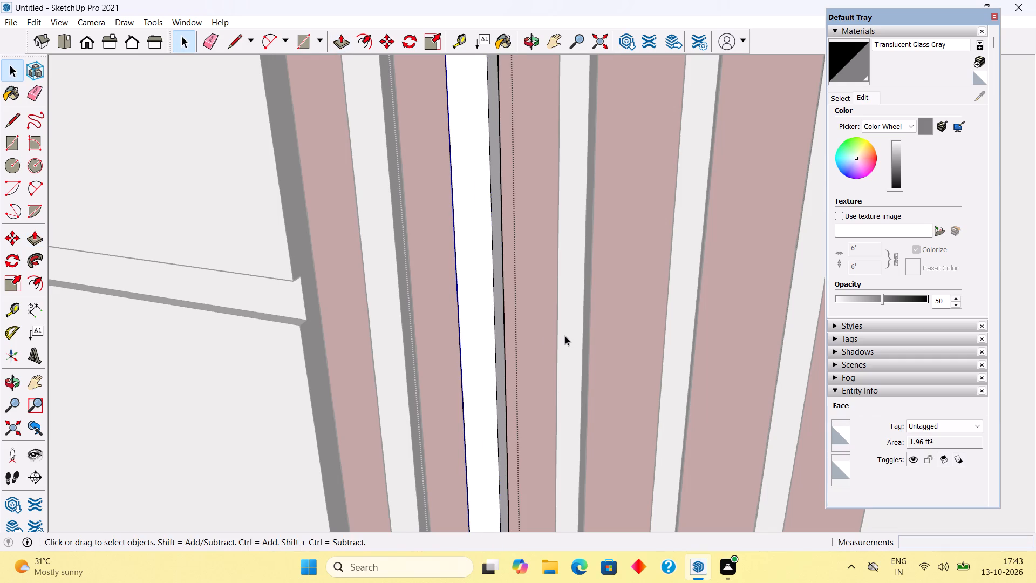
{"action": "double_click", "coordinate": [565, 336]}
{"action": "left_click", "coordinate": [565, 336]}
{"action": "key", "text": "p"}
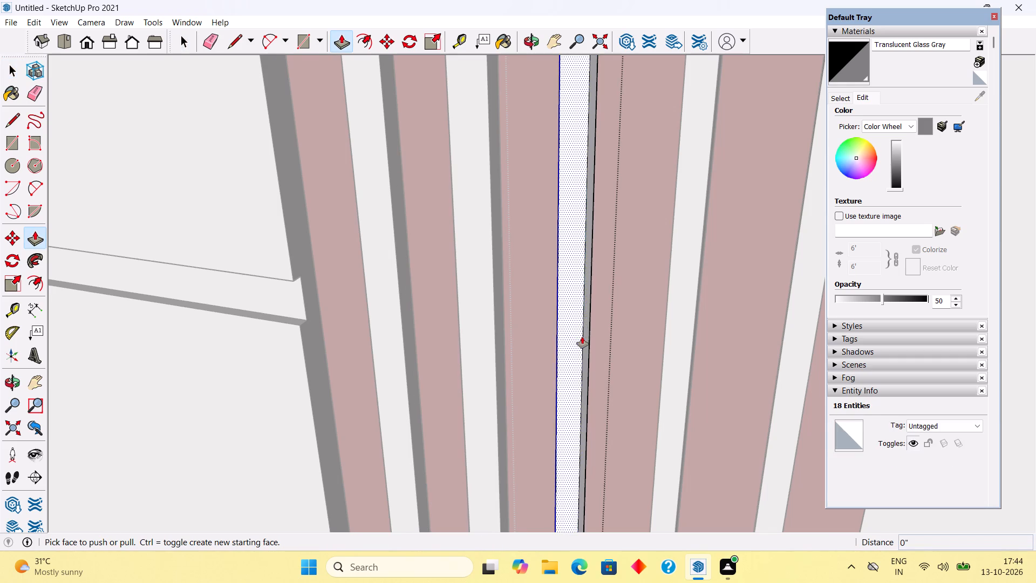
{"action": "left_click", "coordinate": [588, 350]}
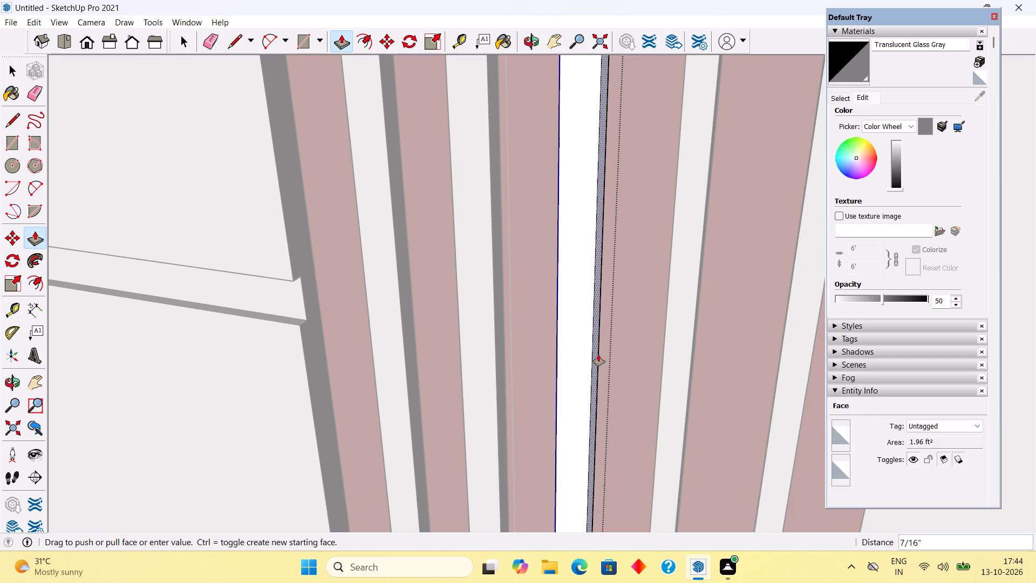
{"action": "left_click", "coordinate": [602, 355]}
Open the fourth white strip between the tower's dark red bands and push/pull its side face outward 1/2".
{"action": "key", "text": "space"}
{"action": "scroll", "coordinate": [602, 354], "scroll_direction": "down", "scroll_amount": 10}
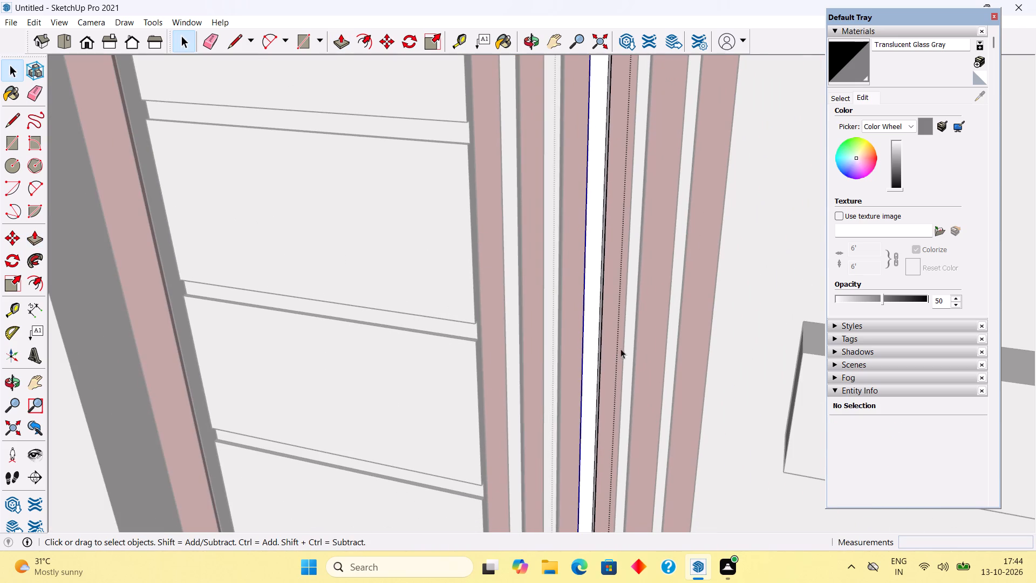
{"action": "triple_click", "coordinate": [632, 349]}
{"action": "left_click", "coordinate": [632, 349]}
{"action": "scroll", "coordinate": [633, 333], "scroll_direction": "up", "scroll_amount": 1}
{"action": "middle_click_drag", "start_coordinate": [630, 333], "coordinate": [557, 337]}
{"action": "scroll", "coordinate": [639, 361], "scroll_direction": "up", "scroll_amount": 8}
{"action": "key", "text": "p"}
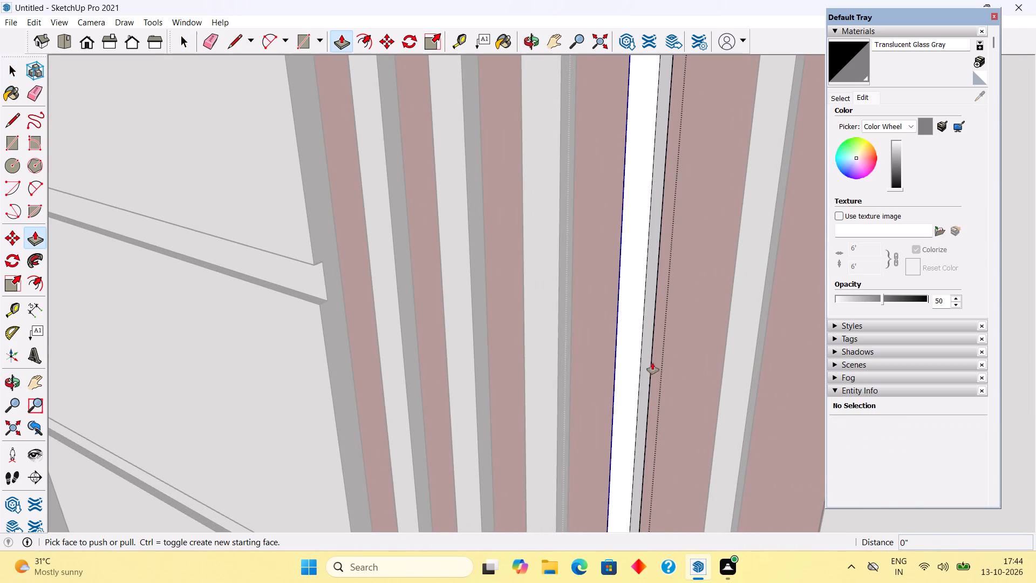
{"action": "left_click", "coordinate": [649, 368]}
{"action": "left_click", "coordinate": [661, 370]}
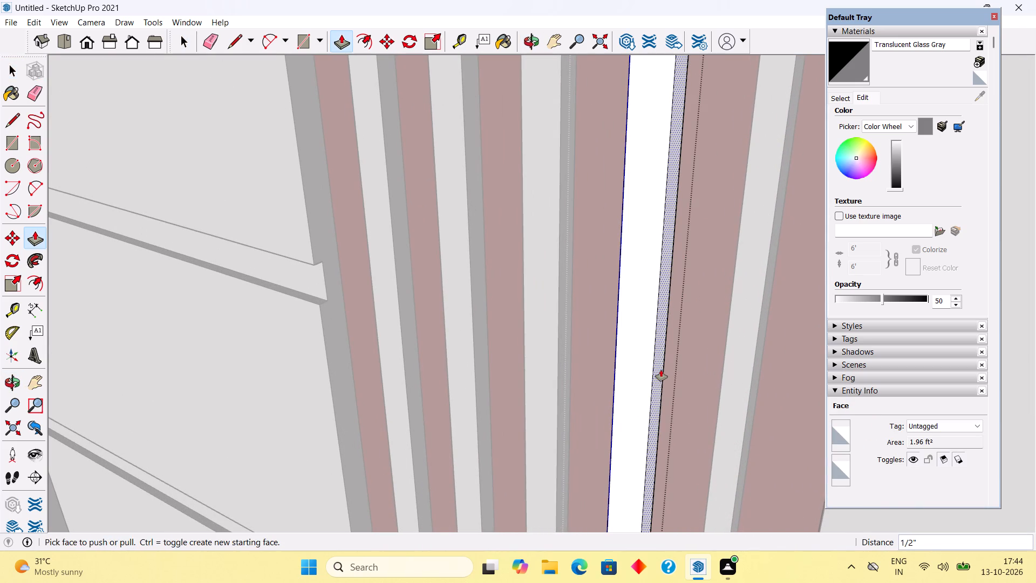
Open the last white strip between the tower's dark red bands, push/pull its side face outward 3/4", and leave the group.
{"action": "key", "text": "space"}
{"action": "triple_click", "coordinate": [730, 370]}
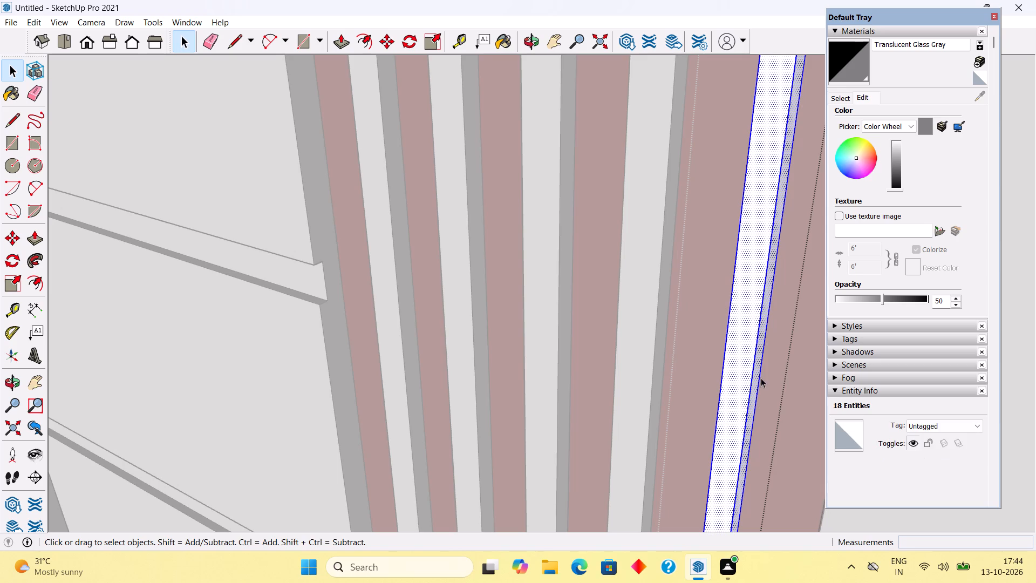
{"action": "key", "text": "p"}
{"action": "left_click", "coordinate": [758, 376]}
{"action": "left_click", "coordinate": [776, 397]}
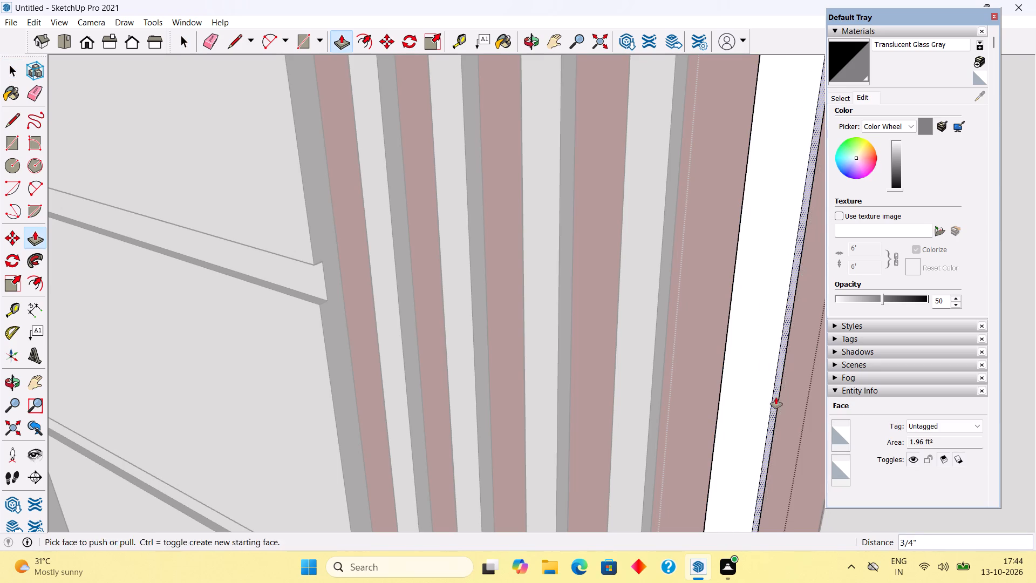
{"action": "key", "text": "space"}
{"action": "scroll", "coordinate": [760, 396], "scroll_direction": "down", "scroll_amount": 20}
{"action": "scroll", "coordinate": [760, 396], "scroll_direction": "down", "scroll_amount": 5}
{"action": "left_click", "coordinate": [359, 327]}
Examine the house's front elevation, including the tower's widened white strips, the boundary wall and the gate.
{"action": "middle_click_drag", "start_coordinate": [386, 356], "coordinate": [450, 349]}
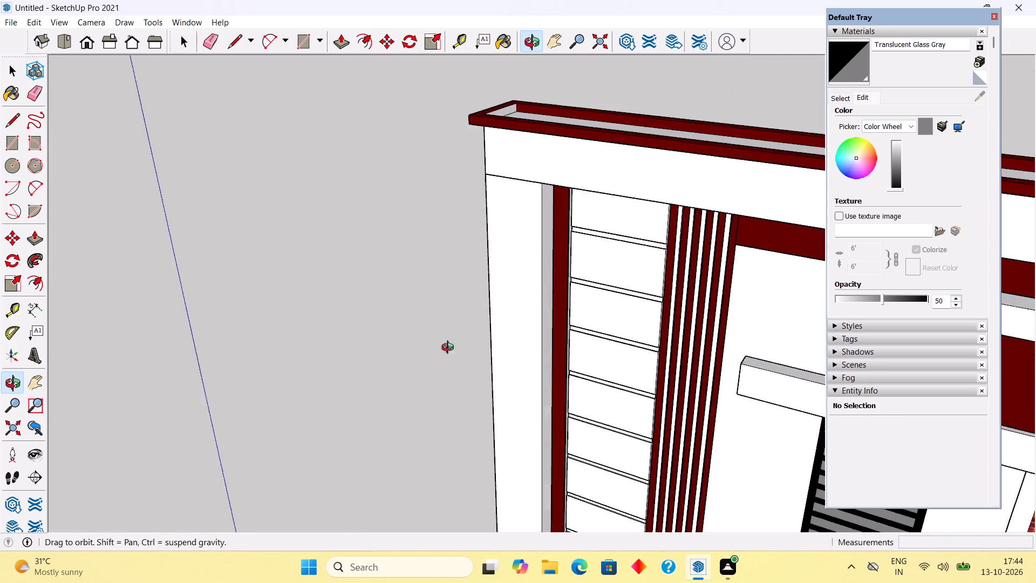
{"action": "middle_click_drag", "start_coordinate": [450, 349], "coordinate": [681, 273]}
{"action": "scroll", "coordinate": [687, 275], "scroll_direction": "down", "scroll_amount": 5}
{"action": "scroll", "coordinate": [478, 0], "scroll_direction": "down", "scroll_amount": 3}
{"action": "scroll", "coordinate": [538, 135], "scroll_direction": "down", "scroll_amount": 6}
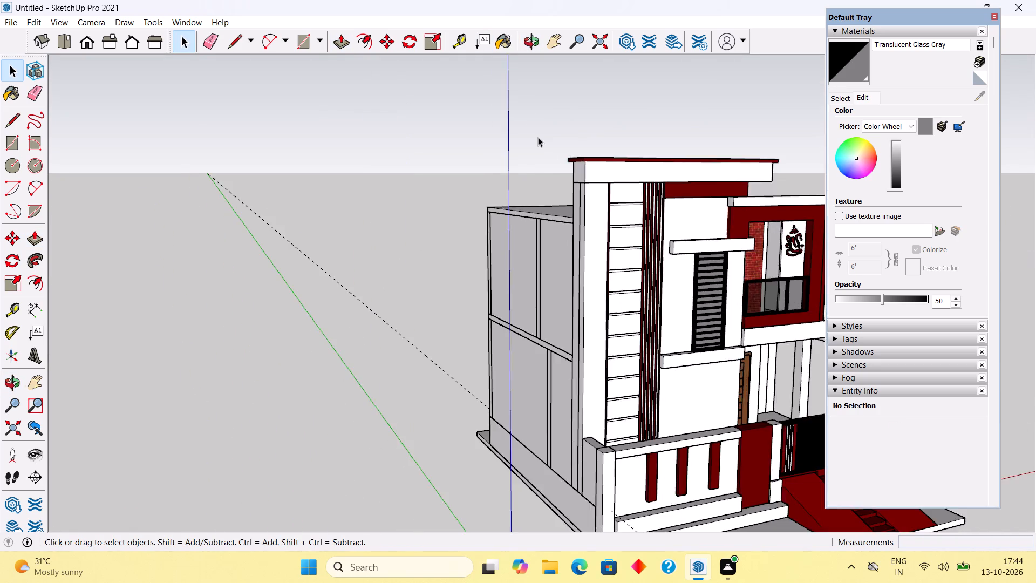
{"action": "scroll", "coordinate": [538, 137], "scroll_direction": "down", "scroll_amount": 5}
{"action": "middle_click_drag", "start_coordinate": [626, 294], "coordinate": [543, 318]}
{"action": "scroll", "coordinate": [544, 318], "scroll_direction": "up", "scroll_amount": 7}
{"action": "middle_click_drag", "start_coordinate": [588, 212], "coordinate": [582, 211]}
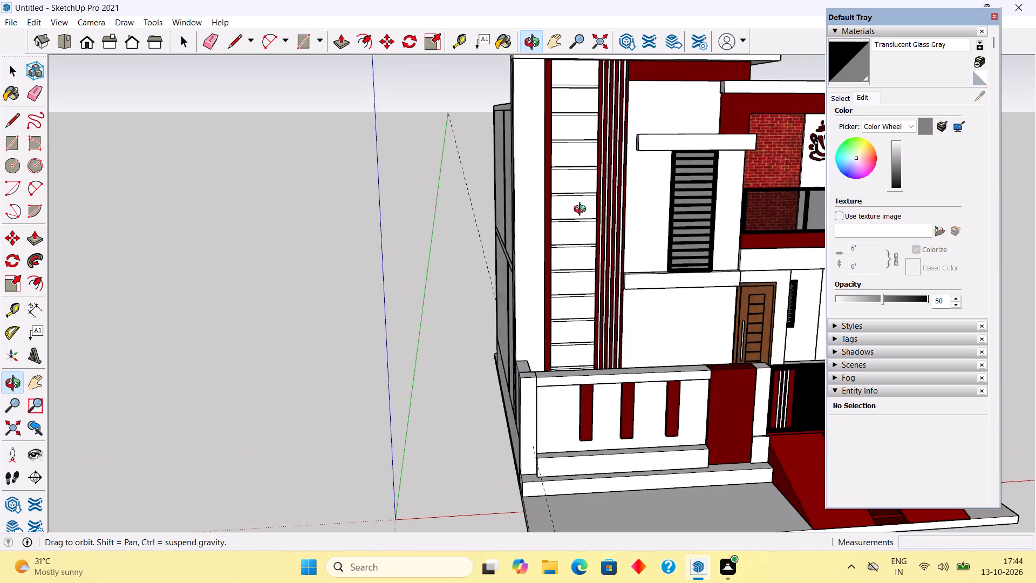
{"action": "middle_click_drag", "start_coordinate": [582, 211], "coordinate": [541, 186]}
{"action": "scroll", "coordinate": [541, 186], "scroll_direction": "down", "scroll_amount": 4}
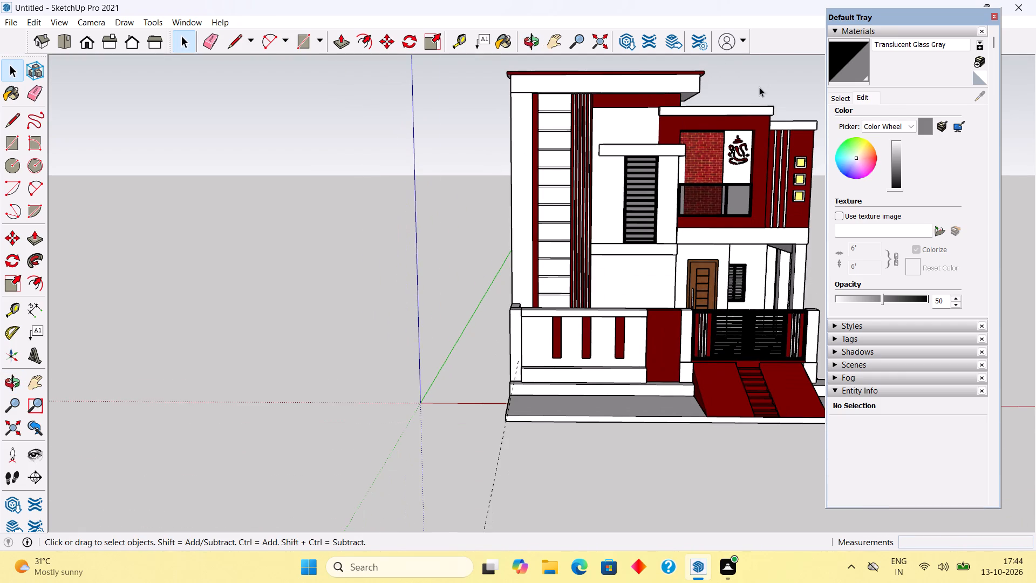
{"action": "scroll", "coordinate": [758, 89], "scroll_direction": "down", "scroll_amount": 3}
{"action": "scroll", "coordinate": [790, 76], "scroll_direction": "up", "scroll_amount": 6}
{"action": "scroll", "coordinate": [801, 80], "scroll_direction": "down", "scroll_amount": 2}
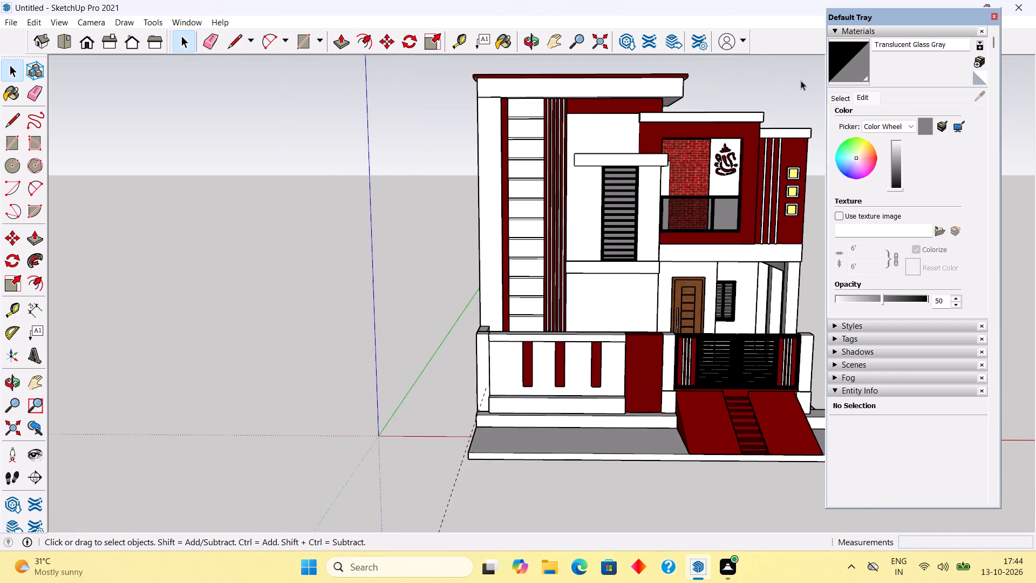
{"action": "scroll", "coordinate": [800, 80], "scroll_direction": "down", "scroll_amount": 2}
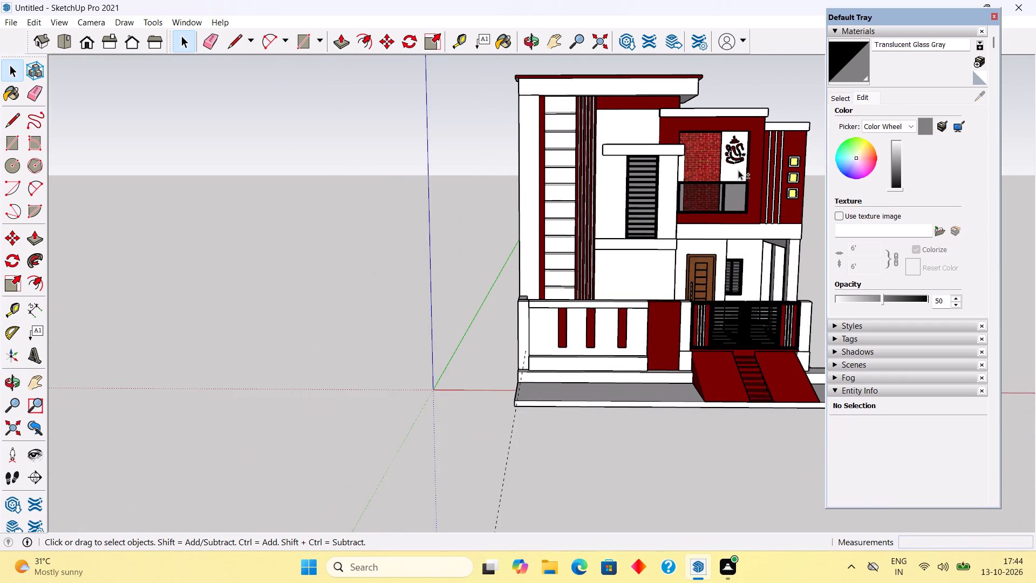
{"action": "middle_click_drag", "start_coordinate": [735, 170], "coordinate": [635, 193], "text": "shift"}
{"action": "scroll", "coordinate": [330, 151], "scroll_direction": "up", "scroll_amount": 3}
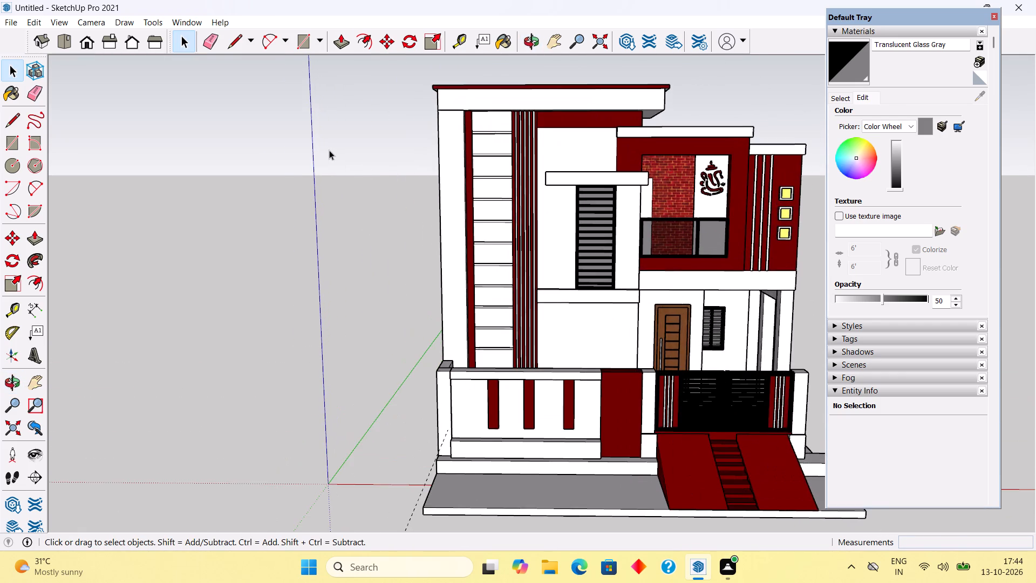
{"action": "scroll", "coordinate": [329, 150], "scroll_direction": "down", "scroll_amount": 1}
{"action": "middle_click_drag", "start_coordinate": [326, 148], "coordinate": [324, 123]}
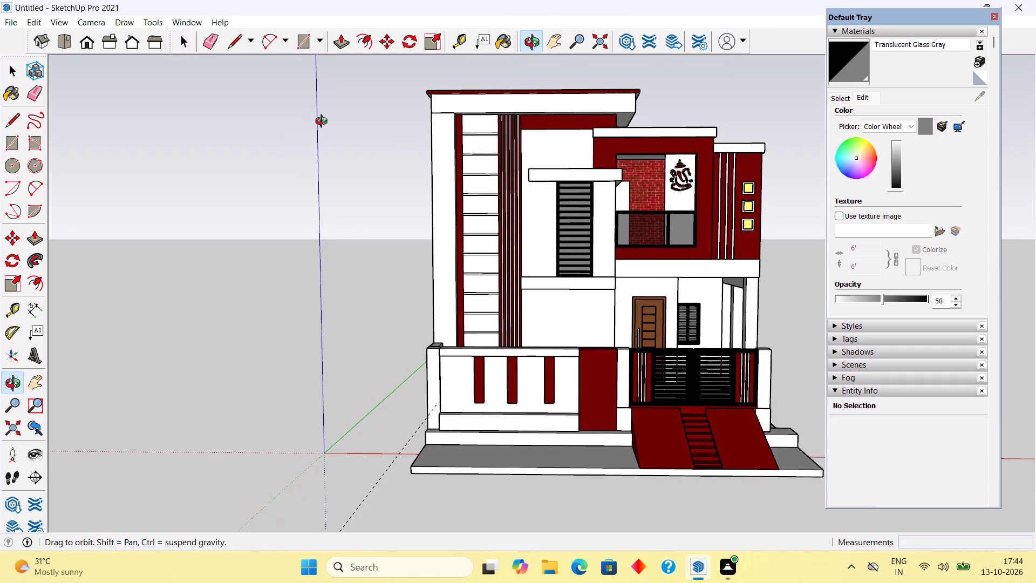
{"action": "middle_click_drag", "start_coordinate": [324, 123], "coordinate": [327, 111]}
{"action": "scroll", "coordinate": [327, 111], "scroll_direction": "up", "scroll_amount": 1}
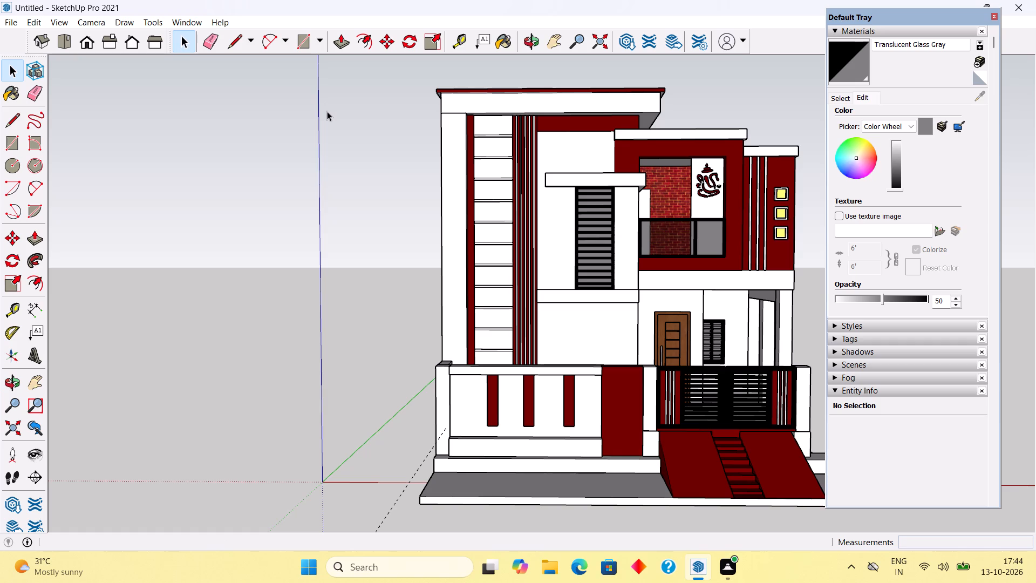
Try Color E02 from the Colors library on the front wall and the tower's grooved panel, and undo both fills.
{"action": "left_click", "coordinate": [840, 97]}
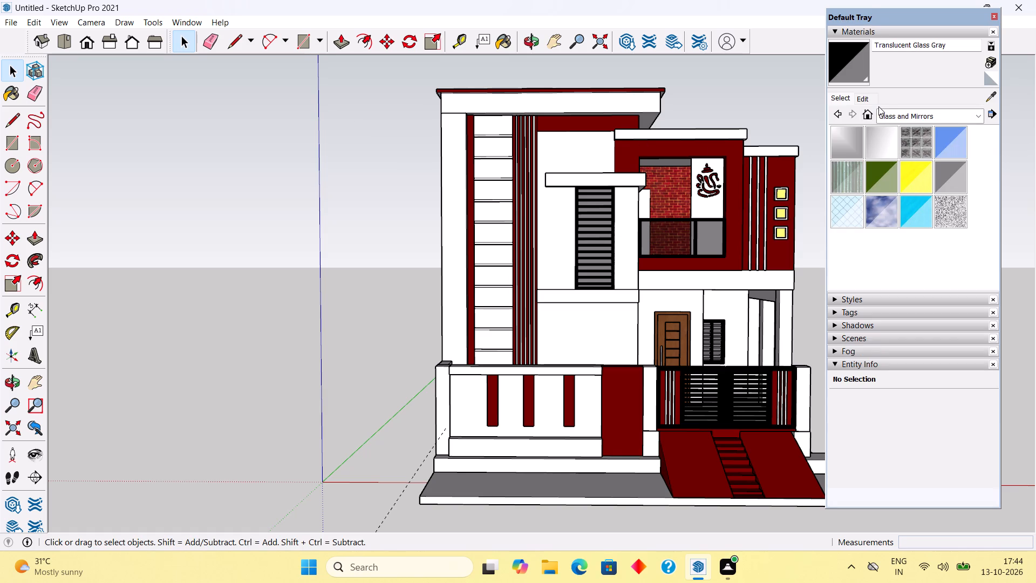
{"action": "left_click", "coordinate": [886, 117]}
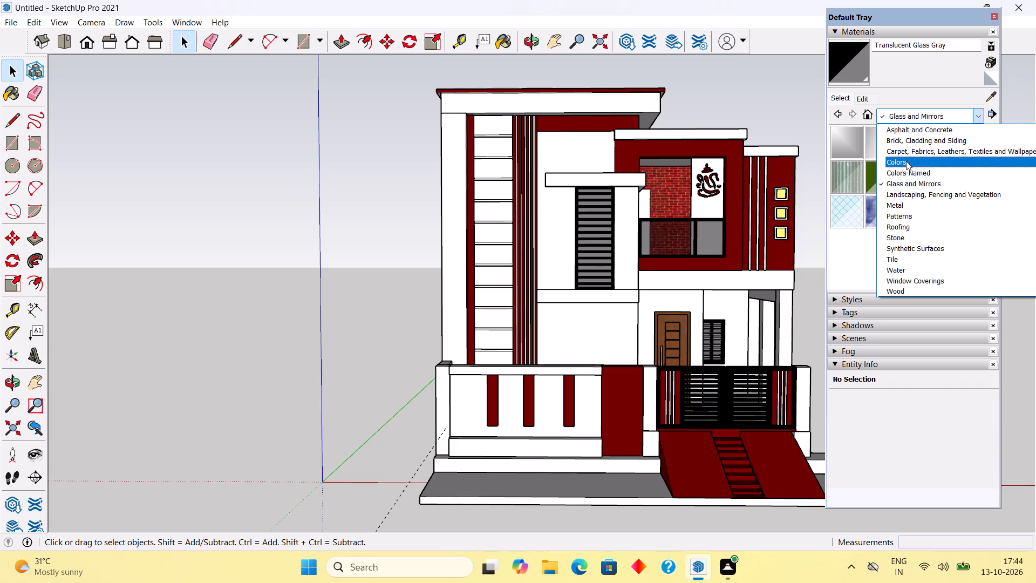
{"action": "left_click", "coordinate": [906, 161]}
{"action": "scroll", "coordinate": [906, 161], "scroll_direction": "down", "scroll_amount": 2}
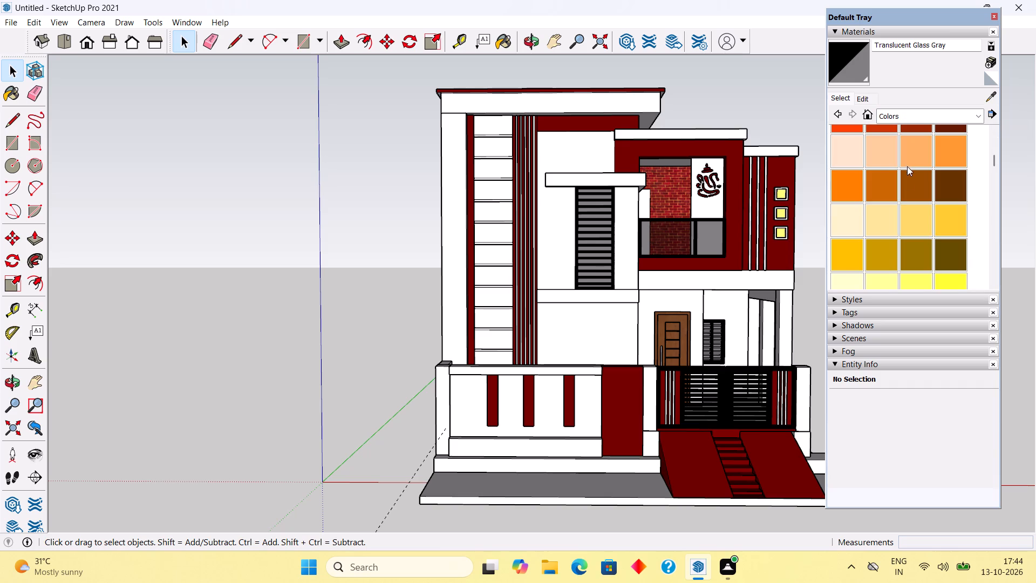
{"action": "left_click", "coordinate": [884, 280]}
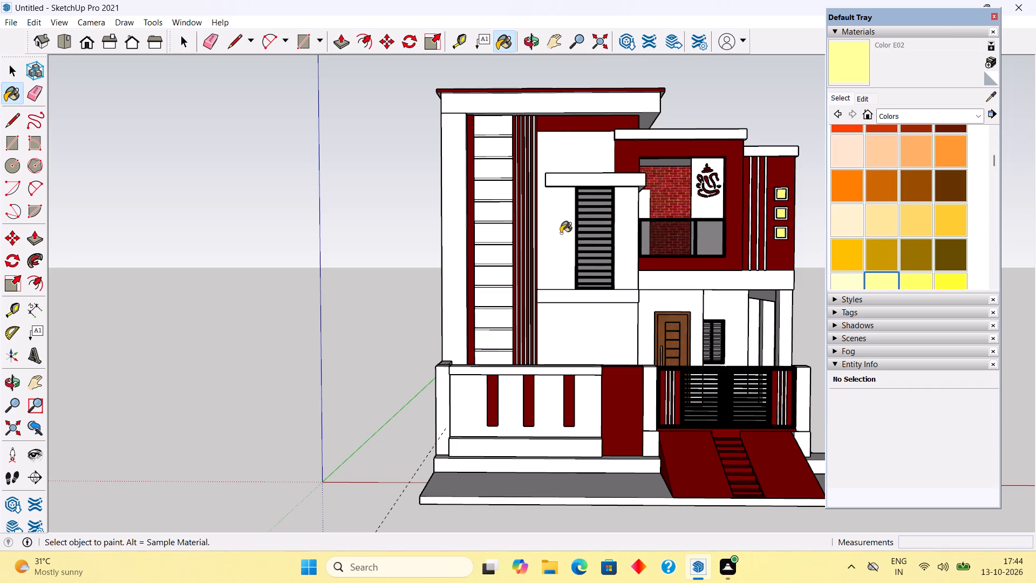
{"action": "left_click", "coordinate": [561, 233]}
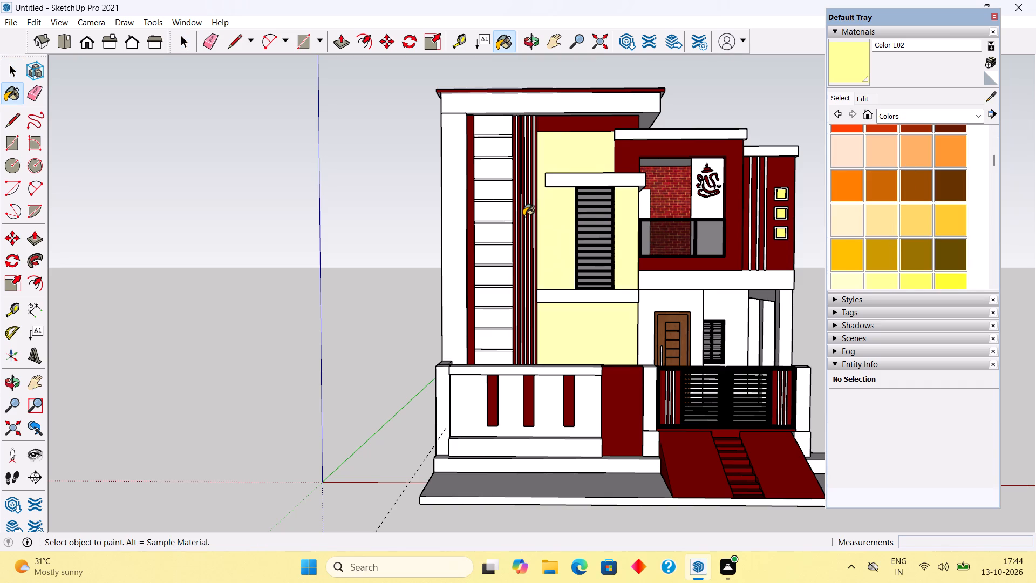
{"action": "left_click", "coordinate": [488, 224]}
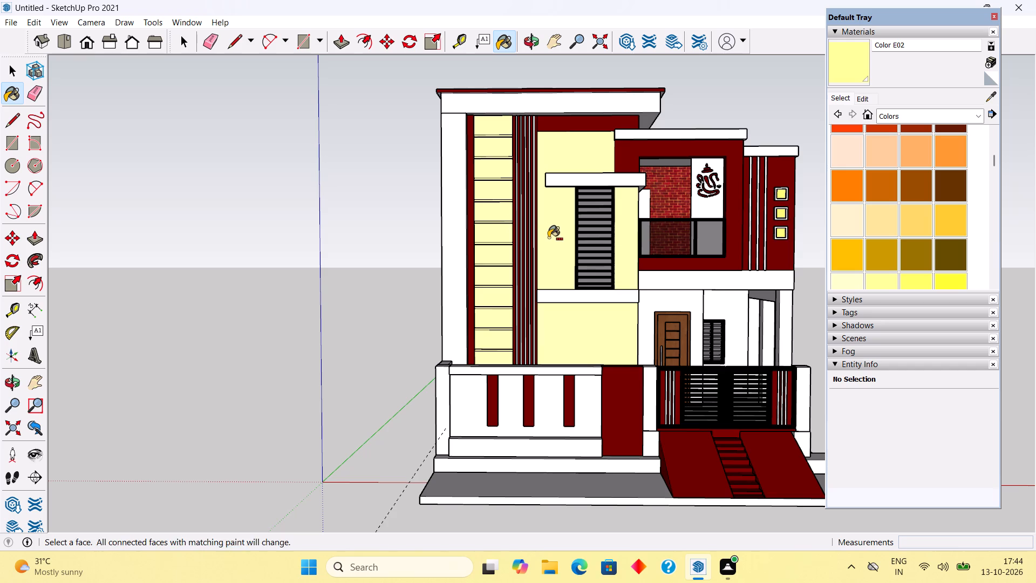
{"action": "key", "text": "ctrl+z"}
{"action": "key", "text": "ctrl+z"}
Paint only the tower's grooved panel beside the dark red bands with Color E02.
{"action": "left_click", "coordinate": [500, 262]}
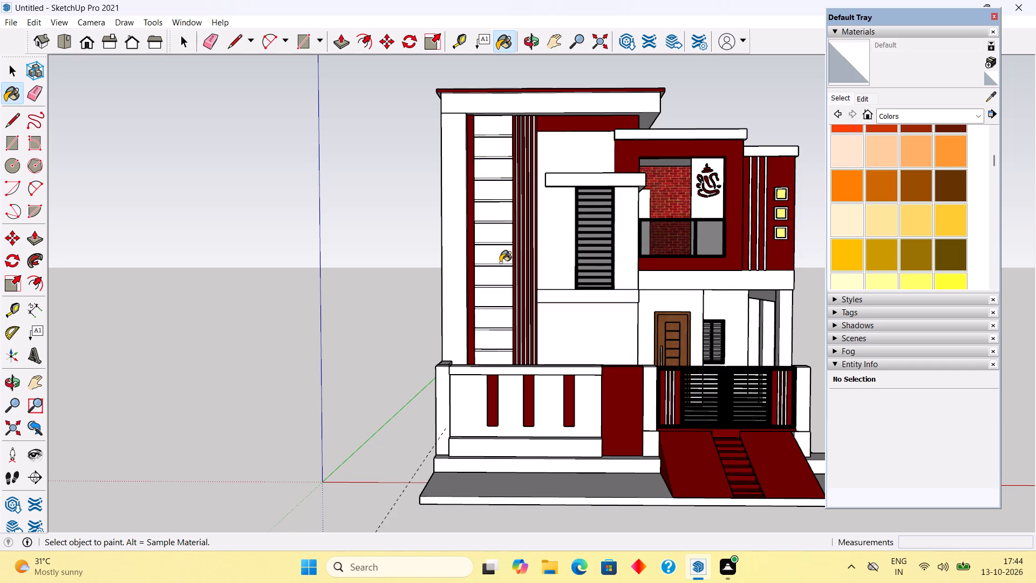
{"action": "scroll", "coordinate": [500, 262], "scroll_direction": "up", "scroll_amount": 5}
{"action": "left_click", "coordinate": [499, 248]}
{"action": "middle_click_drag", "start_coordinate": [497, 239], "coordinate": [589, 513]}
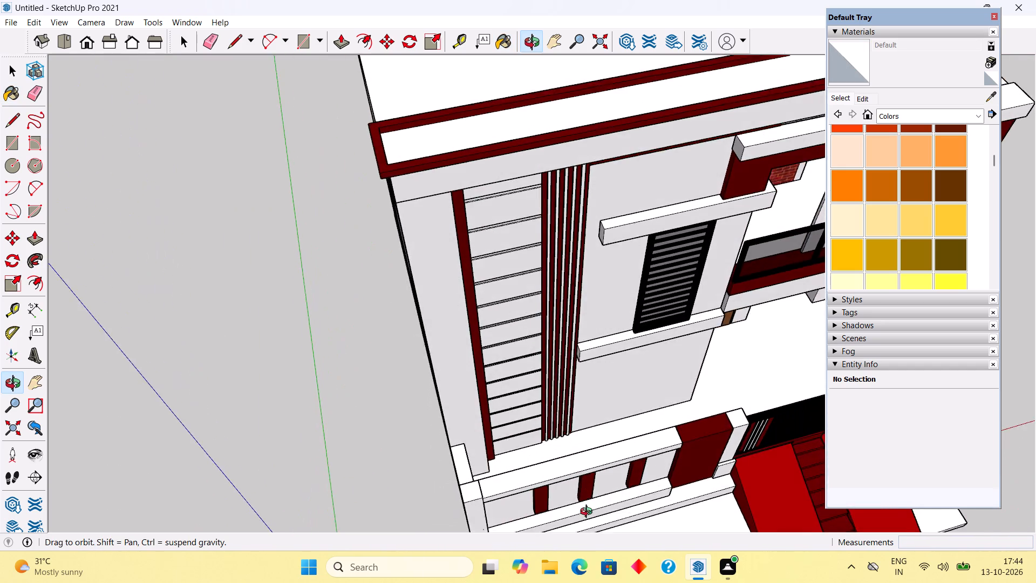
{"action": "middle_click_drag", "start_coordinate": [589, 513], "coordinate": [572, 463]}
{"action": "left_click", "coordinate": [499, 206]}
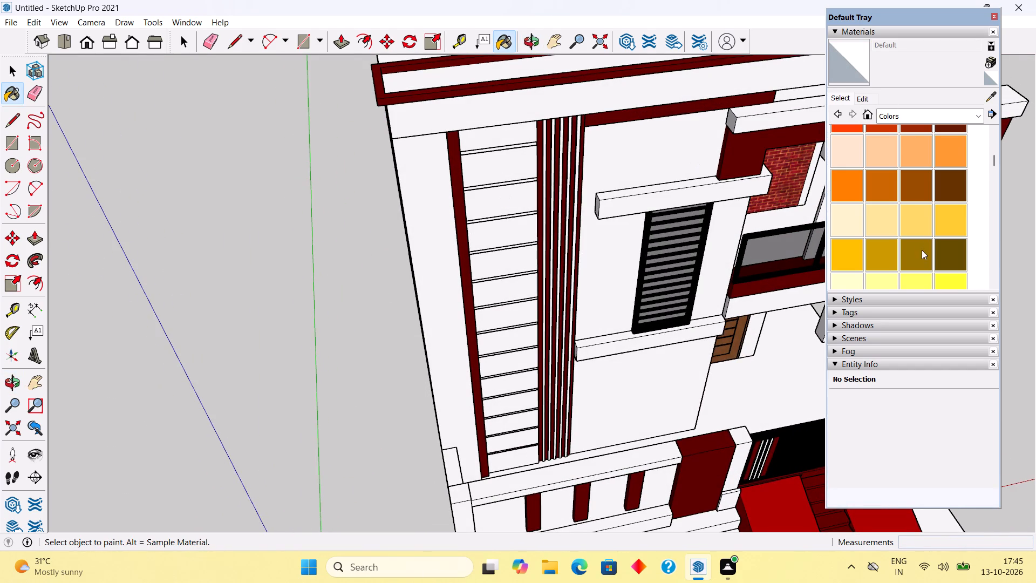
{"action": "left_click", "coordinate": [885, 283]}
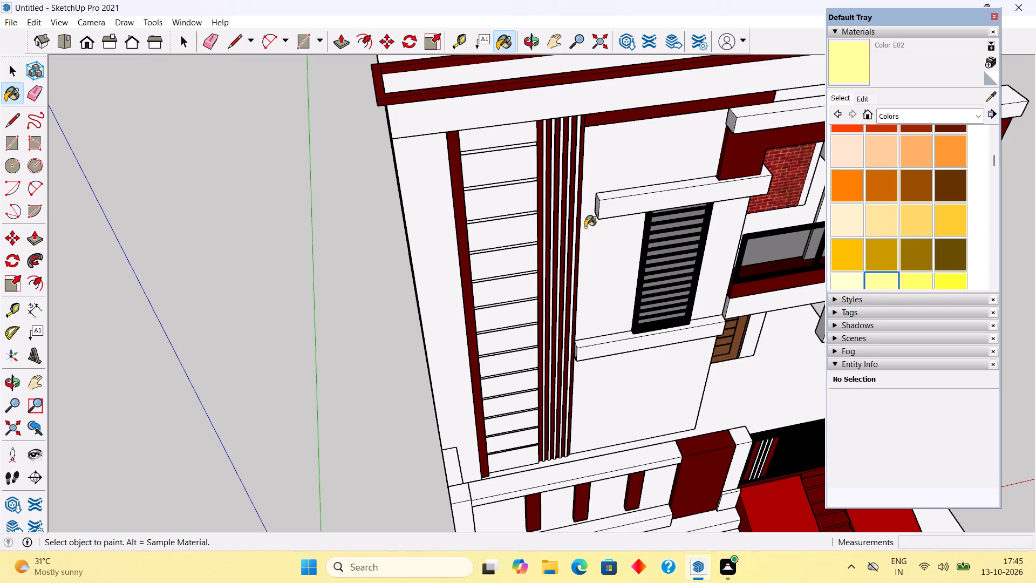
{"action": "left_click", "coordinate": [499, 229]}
Examine how the pale yellow tower panel looks in the whole front elevation.
{"action": "scroll", "coordinate": [499, 225], "scroll_direction": "down", "scroll_amount": 6}
{"action": "middle_click_drag", "start_coordinate": [467, 193], "coordinate": [434, 95]}
{"action": "scroll", "coordinate": [434, 95], "scroll_direction": "down", "scroll_amount": 3}
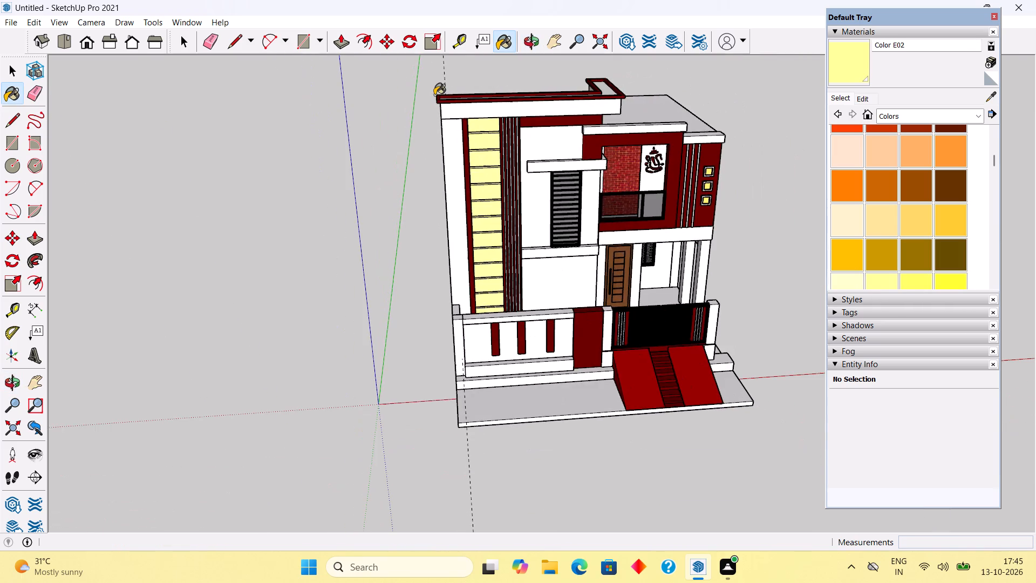
{"action": "middle_click_drag", "start_coordinate": [434, 94], "coordinate": [397, 29]}
{"action": "scroll", "coordinate": [684, 116], "scroll_direction": "up", "scroll_amount": 4}
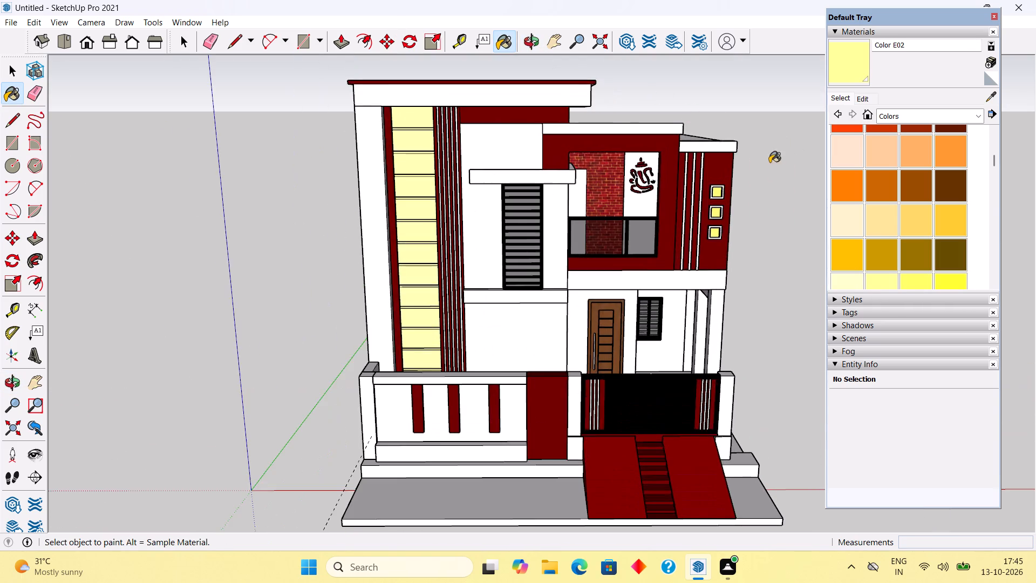
{"action": "middle_click_drag", "start_coordinate": [769, 159], "coordinate": [766, 95]}
{"action": "scroll", "coordinate": [766, 95], "scroll_direction": "up", "scroll_amount": 1}
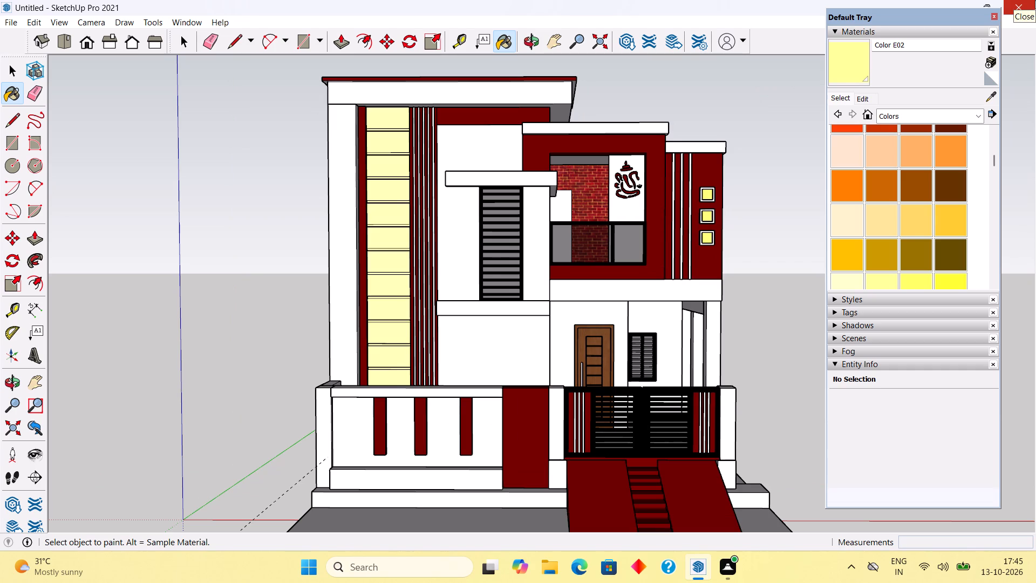
{"action": "key", "text": "space"}
{"action": "scroll", "coordinate": [952, 0], "scroll_direction": "down", "scroll_amount": 5}
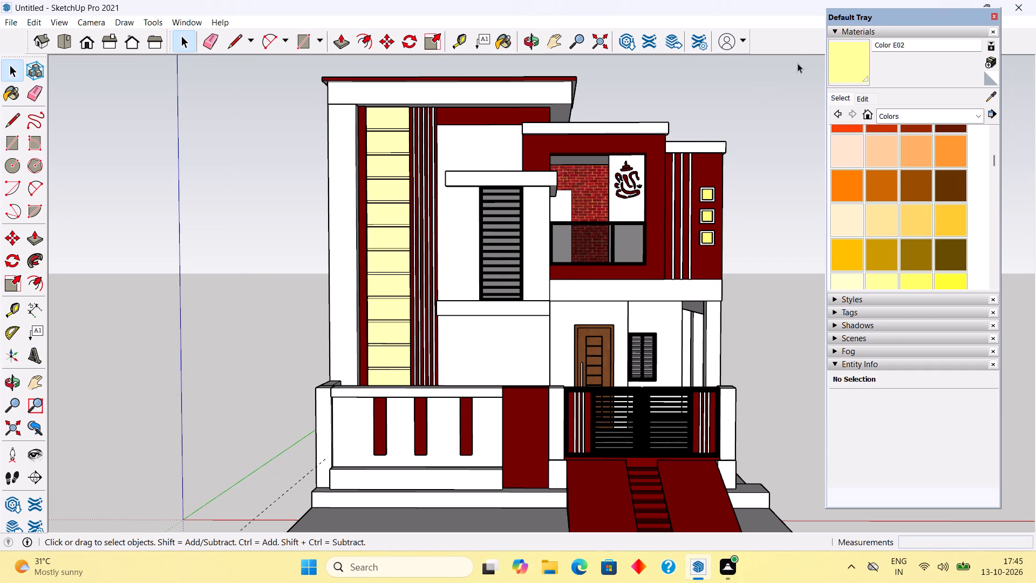
{"action": "scroll", "coordinate": [796, 63], "scroll_direction": "down", "scroll_amount": 5}
{"action": "middle_click_drag", "start_coordinate": [750, 93], "coordinate": [714, 192]}
{"action": "scroll", "coordinate": [714, 192], "scroll_direction": "up", "scroll_amount": 4}
{"action": "scroll", "coordinate": [714, 191], "scroll_direction": "down", "scroll_amount": 7}
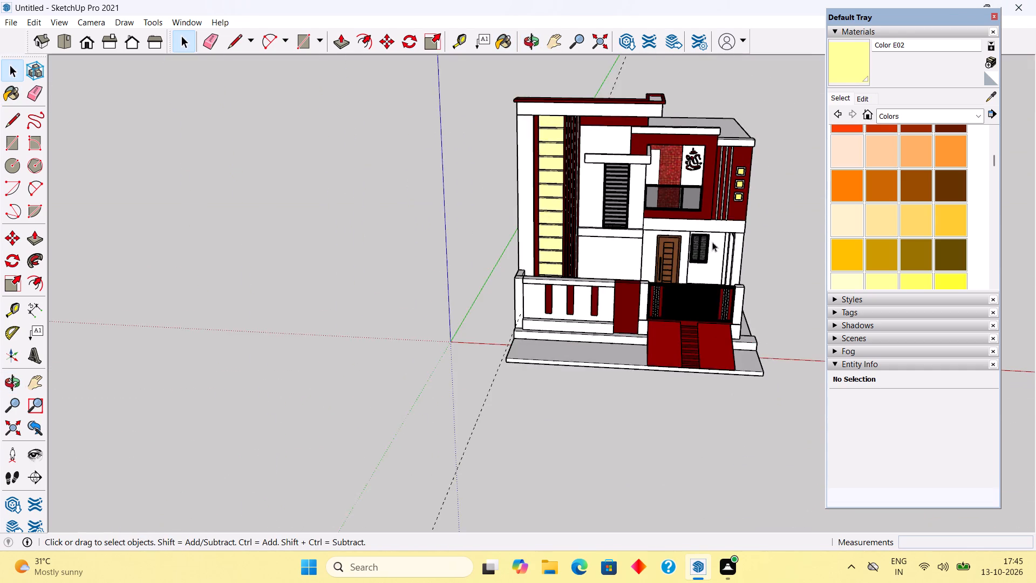
{"action": "middle_click_drag", "start_coordinate": [718, 257], "coordinate": [778, 177]}
{"action": "scroll", "coordinate": [776, 183], "scroll_direction": "up", "scroll_amount": 1}
{"action": "scroll", "coordinate": [759, 94], "scroll_direction": "up", "scroll_amount": 2}
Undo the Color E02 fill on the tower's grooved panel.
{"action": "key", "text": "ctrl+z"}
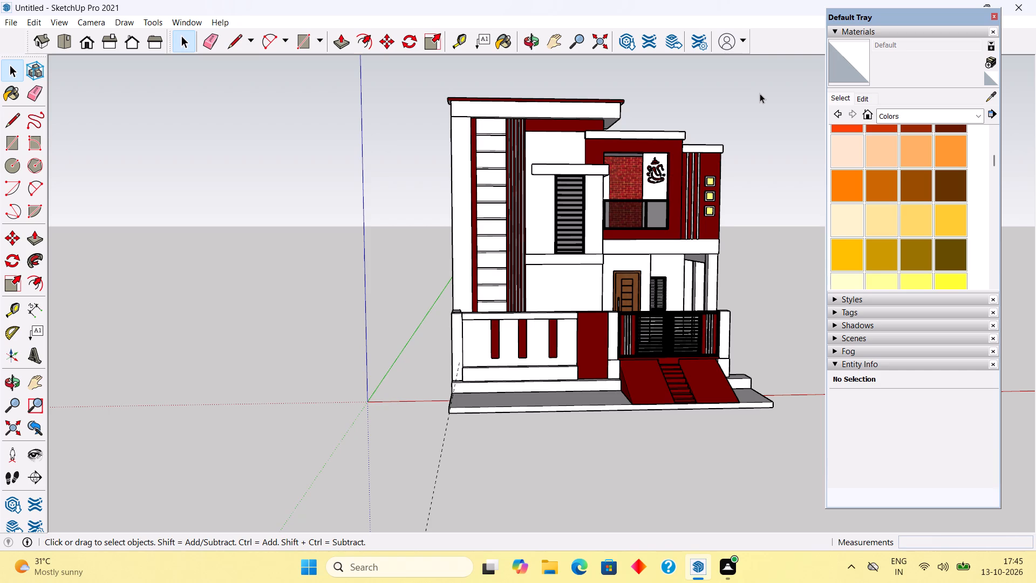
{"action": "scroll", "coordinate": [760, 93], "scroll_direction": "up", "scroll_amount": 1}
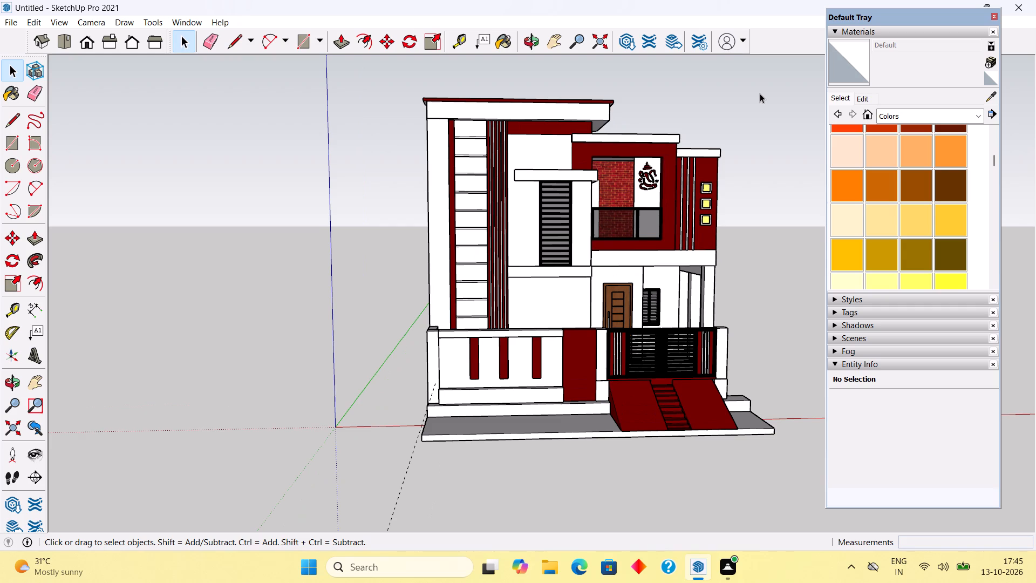
Push/pull the rear face of the dark red parapet band on the roof by 0.1".
{"action": "scroll", "coordinate": [760, 93], "scroll_direction": "up", "scroll_amount": 3}
{"action": "middle_click_drag", "start_coordinate": [740, 123], "coordinate": [699, 144]}
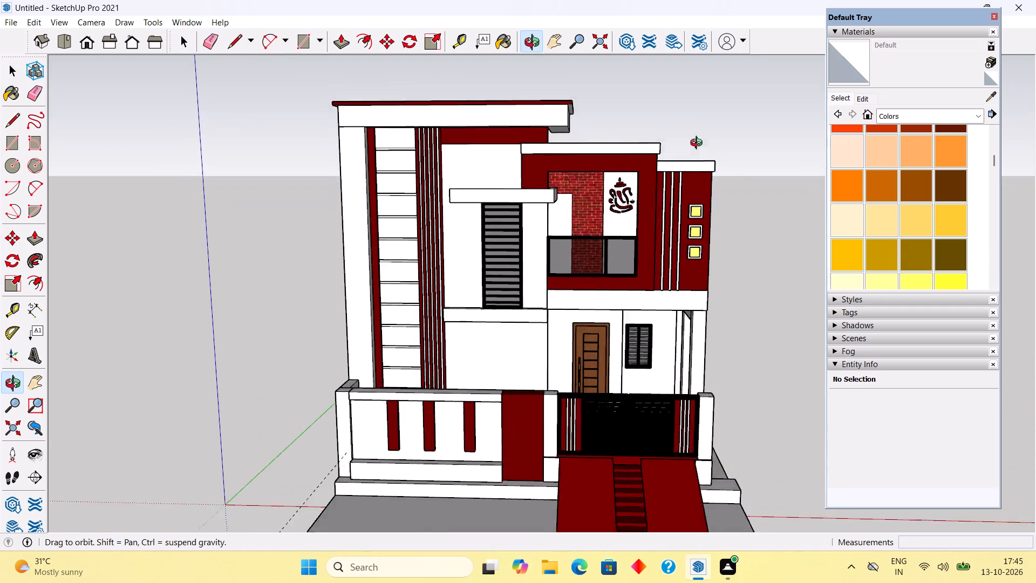
{"action": "middle_click_drag", "start_coordinate": [699, 144], "coordinate": [56, 222]}
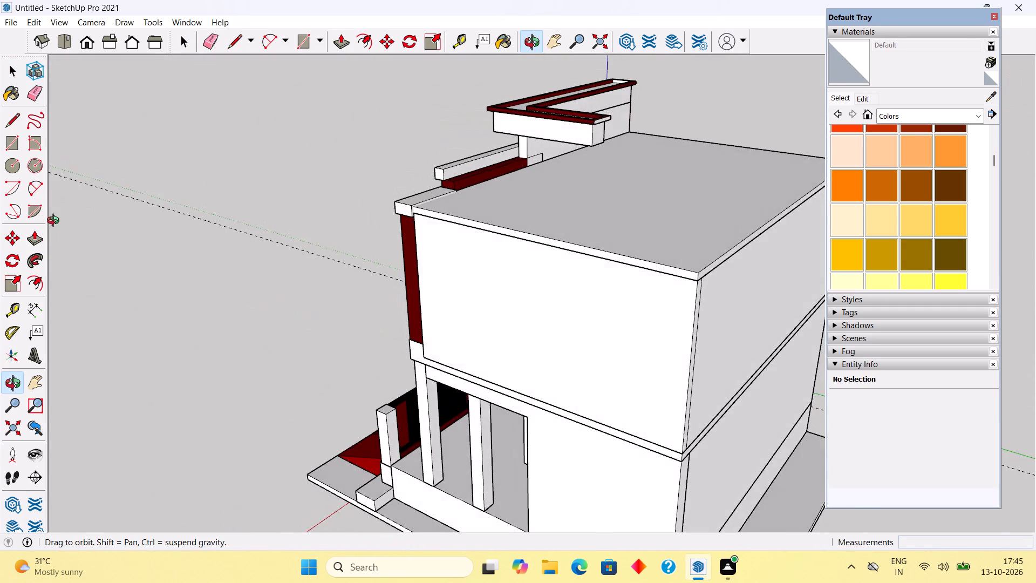
{"action": "middle_click_drag", "start_coordinate": [56, 222], "coordinate": [56, 222]}
{"action": "scroll", "coordinate": [56, 222], "scroll_direction": "up", "scroll_amount": 2}
{"action": "scroll", "coordinate": [624, 191], "scroll_direction": "up", "scroll_amount": 4}
{"action": "scroll", "coordinate": [573, 131], "scroll_direction": "up", "scroll_amount": 6}
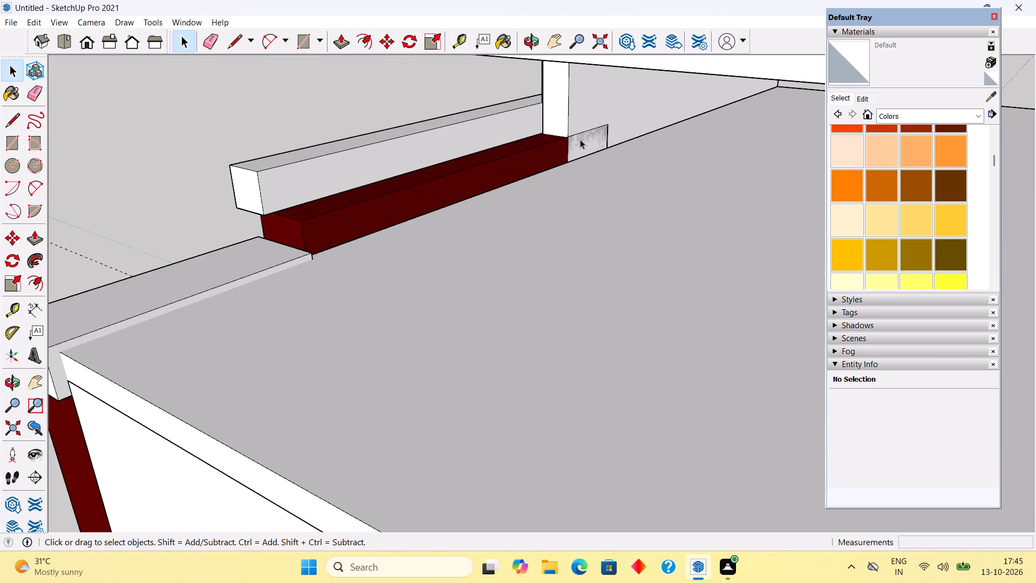
{"action": "triple_click", "coordinate": [583, 147]}
{"action": "left_click", "coordinate": [583, 147]}
{"action": "left_click", "coordinate": [583, 147]}
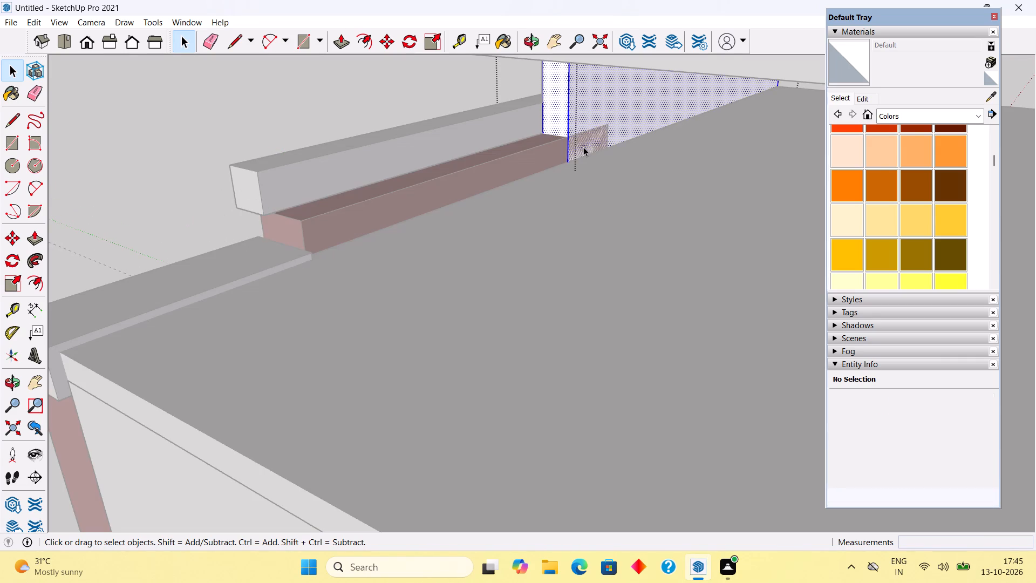
{"action": "left_click", "coordinate": [583, 147]}
{"action": "triple_click", "coordinate": [557, 157]}
{"action": "left_click", "coordinate": [557, 157]}
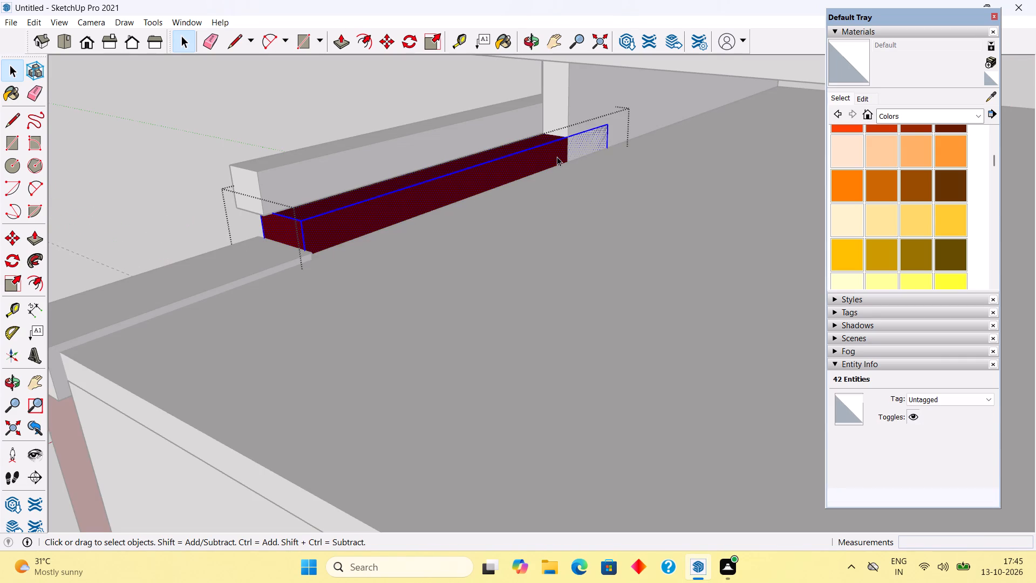
{"action": "key", "text": "p"}
{"action": "left_click", "coordinate": [557, 157]}
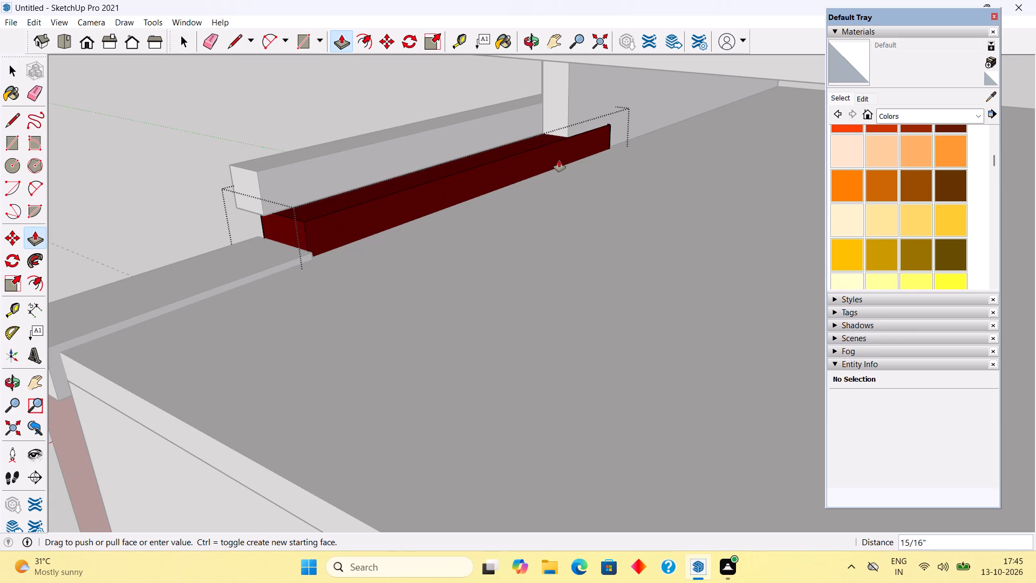
{"action": "type", "text": ".1\""}
{"action": "key", "text": "Return"}
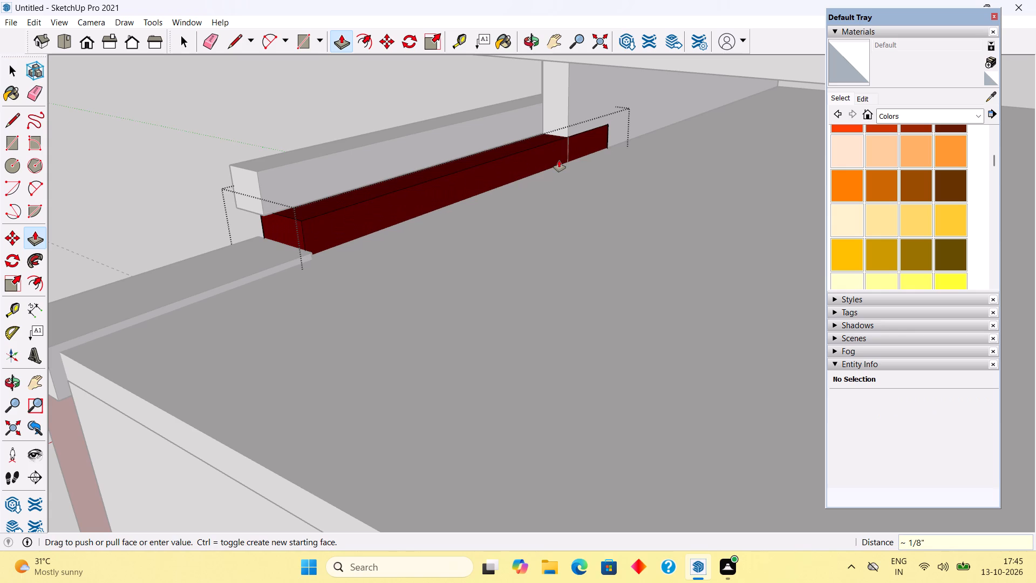
Pull the same rear face of the roof's dark red parapet band outward a further 1 7/8" approximately.
{"action": "left_click", "coordinate": [536, 179]}
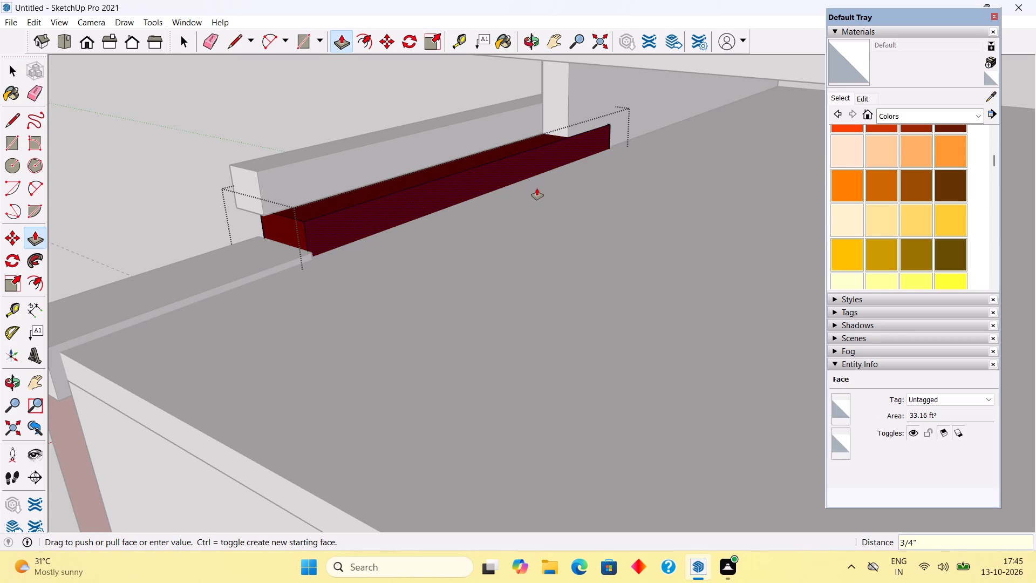
{"action": "left_click", "coordinate": [288, 268]}
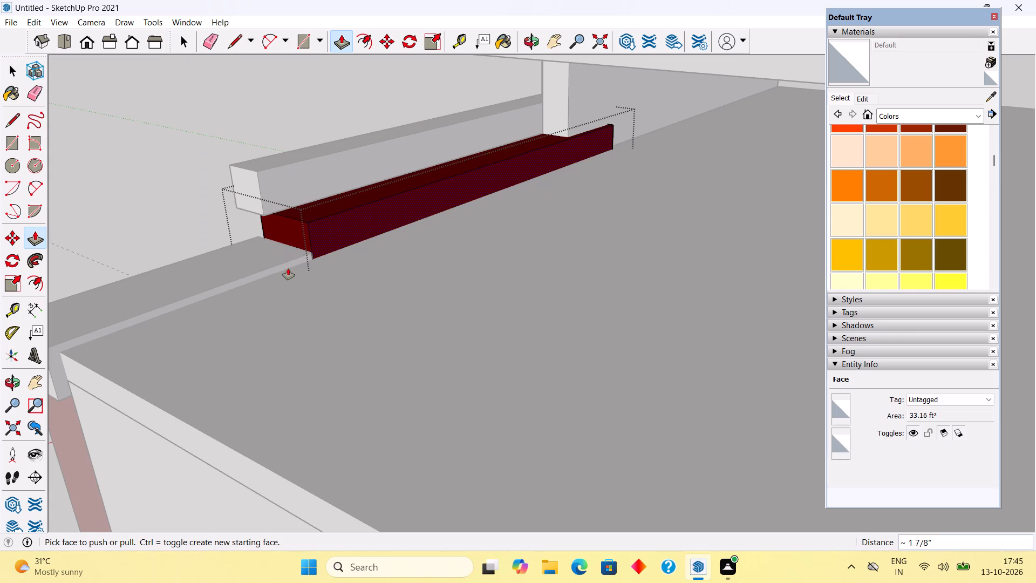
{"action": "key", "text": "space"}
{"action": "left_click", "coordinate": [233, 132]}
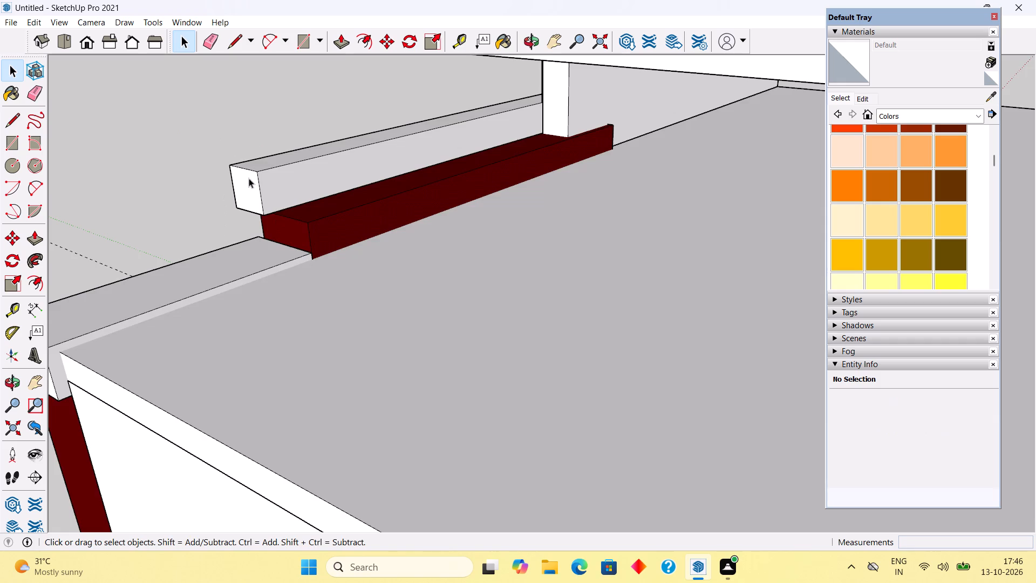
Pull the inner side face of the dark red balcony frame above the window canopy by 5/8".
{"action": "middle_click_drag", "start_coordinate": [322, 187], "coordinate": [664, 60]}
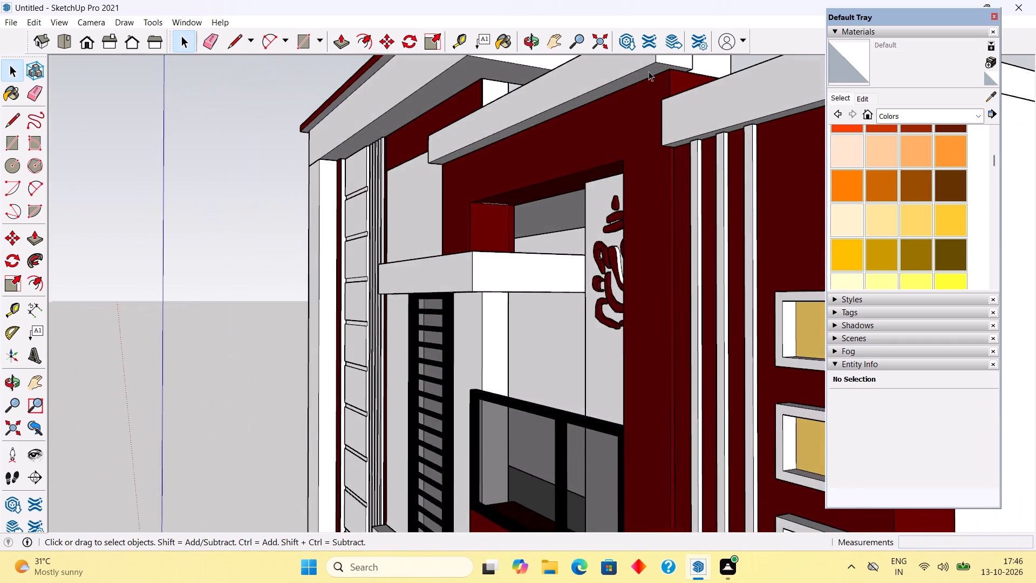
{"action": "scroll", "coordinate": [544, 190], "scroll_direction": "up", "scroll_amount": 13}
{"action": "scroll", "coordinate": [458, 202], "scroll_direction": "up", "scroll_amount": 5}
{"action": "triple_click", "coordinate": [475, 207]}
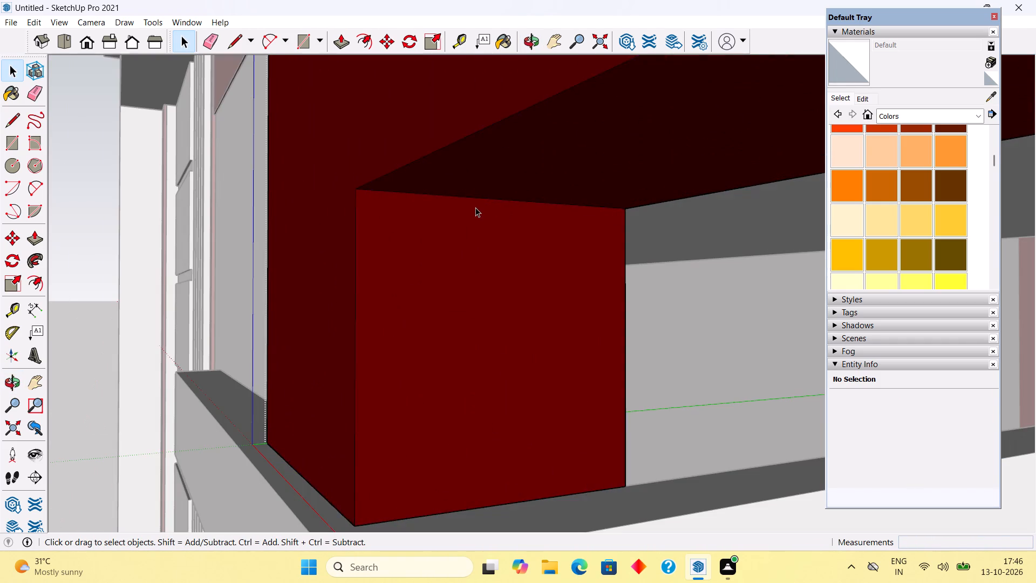
{"action": "left_click", "coordinate": [475, 207]}
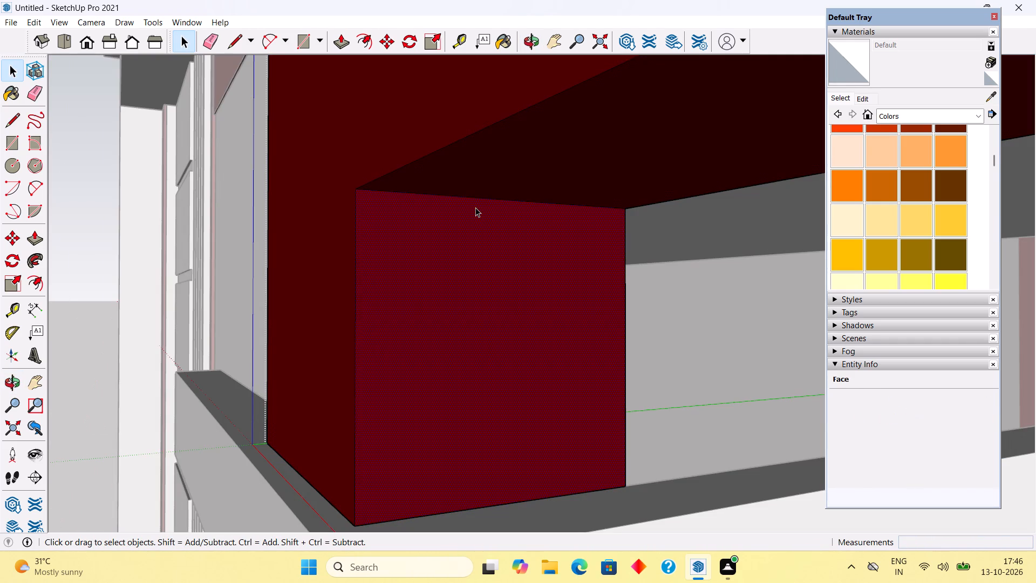
{"action": "key", "text": "p"}
{"action": "left_click", "coordinate": [475, 207]}
{"action": "left_click", "coordinate": [480, 205]}
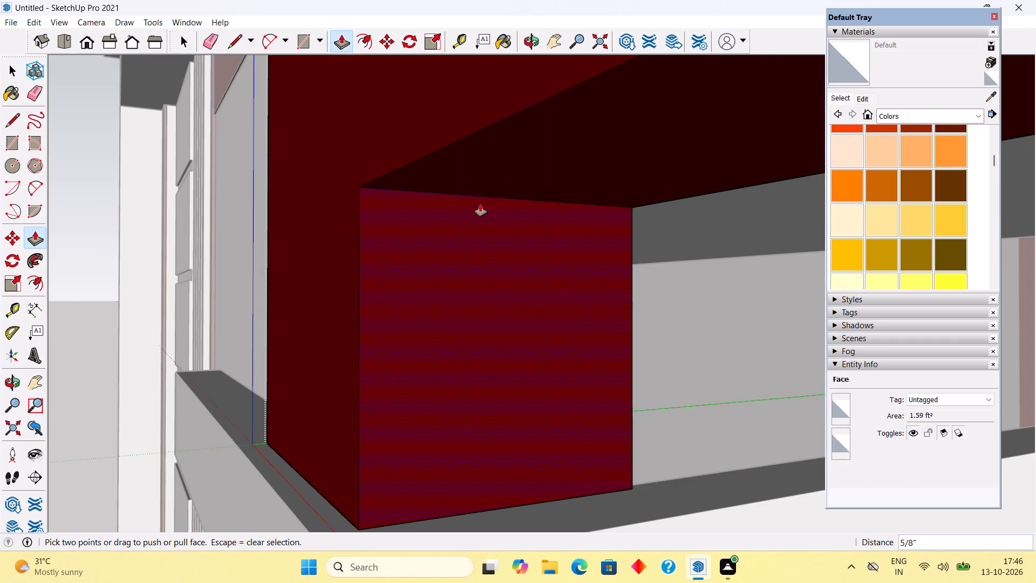
{"action": "key", "text": "space"}
{"action": "scroll", "coordinate": [480, 205], "scroll_direction": "down", "scroll_amount": 11}
{"action": "left_click", "coordinate": [143, 192]}
Examine the whole front elevation, including the dark red balcony frame, tower bands and boundary wall.
{"action": "middle_click_drag", "start_coordinate": [285, 264], "coordinate": [590, 331]}
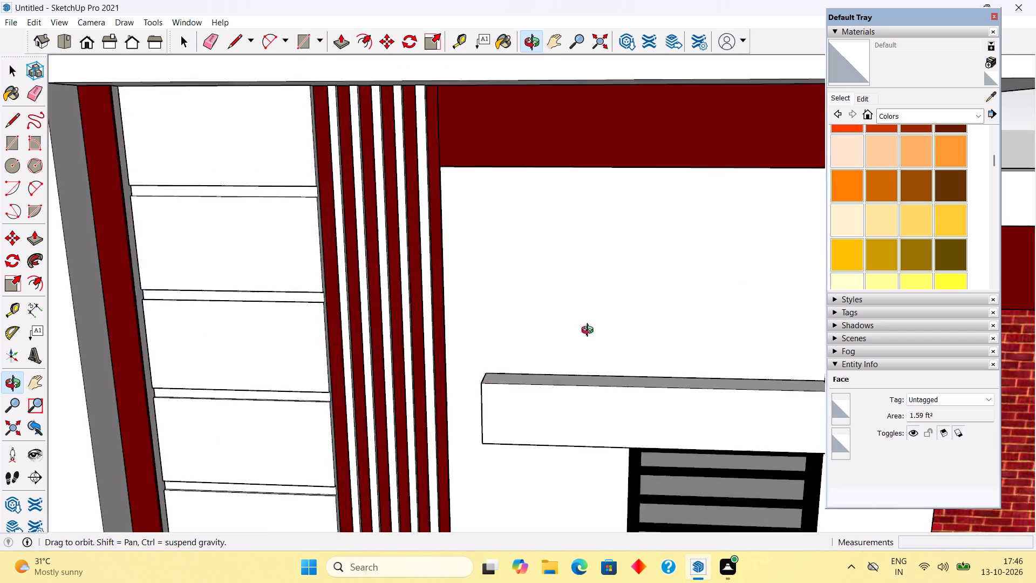
{"action": "middle_click_drag", "start_coordinate": [590, 331], "coordinate": [587, 279]}
{"action": "scroll", "coordinate": [619, 300], "scroll_direction": "down", "scroll_amount": 3}
{"action": "scroll", "coordinate": [521, 259], "scroll_direction": "down", "scroll_amount": 17}
{"action": "scroll", "coordinate": [549, 289], "scroll_direction": "up", "scroll_amount": 1}
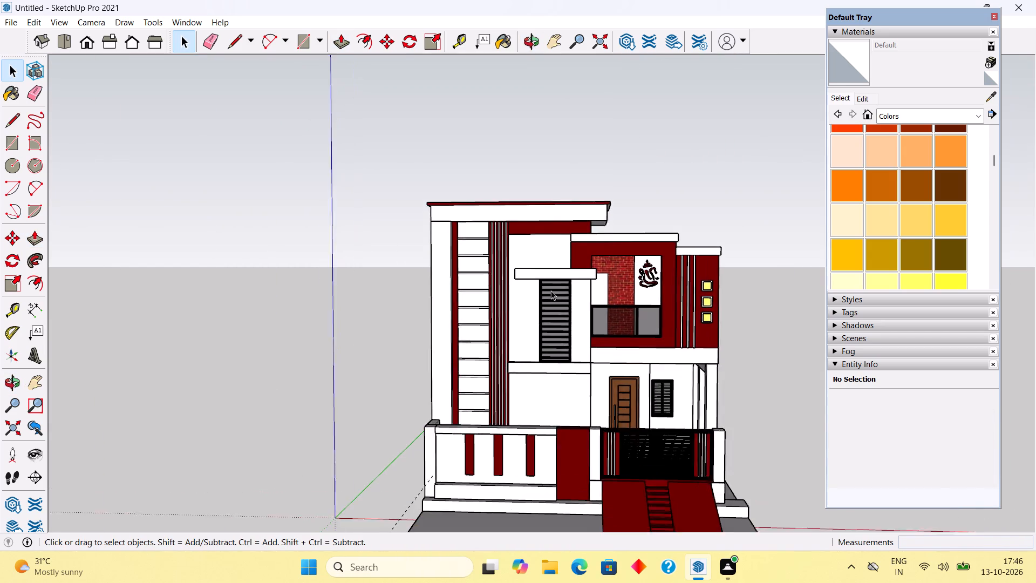
{"action": "scroll", "coordinate": [551, 290], "scroll_direction": "up", "scroll_amount": 1}
{"action": "middle_click_drag", "start_coordinate": [615, 344], "coordinate": [615, 313]}
{"action": "scroll", "coordinate": [615, 313], "scroll_direction": "down", "scroll_amount": 4}
{"action": "middle_click_drag", "start_coordinate": [615, 313], "coordinate": [640, 376]}
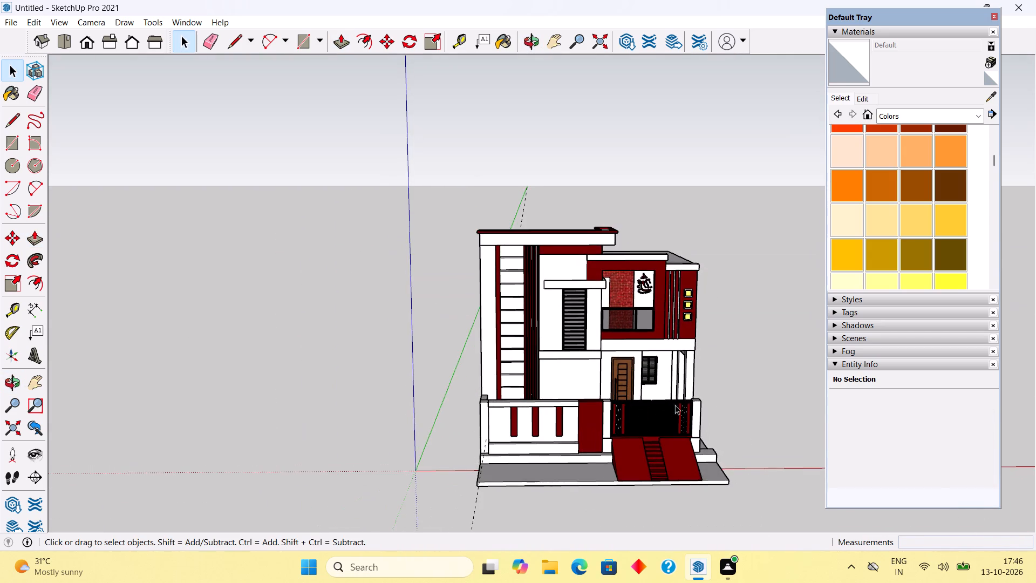
{"action": "scroll", "coordinate": [732, 465], "scroll_direction": "up", "scroll_amount": 8}
{"action": "scroll", "coordinate": [707, 440], "scroll_direction": "down", "scroll_amount": 2}
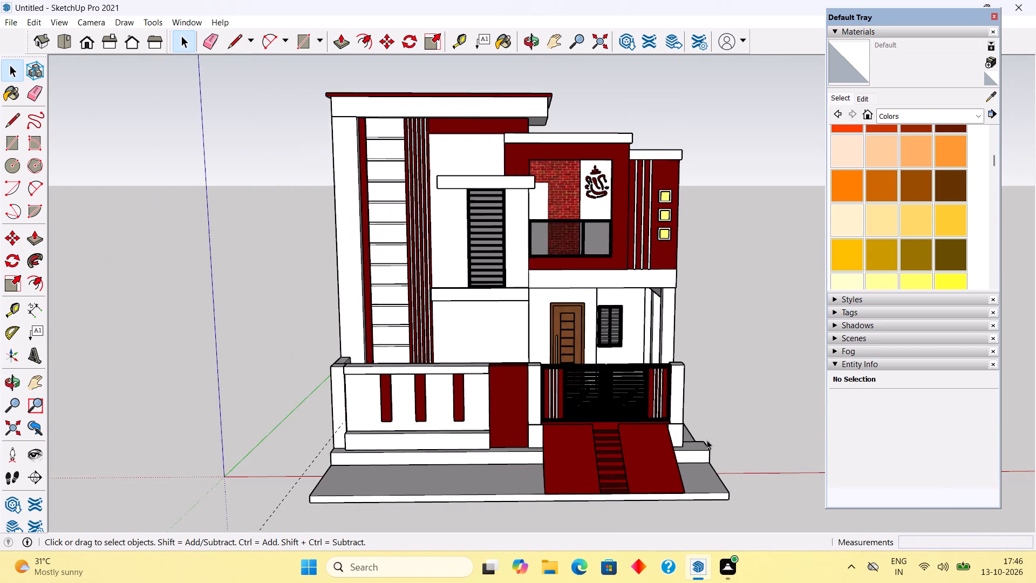
{"action": "middle_click_drag", "start_coordinate": [706, 439], "coordinate": [689, 405]}
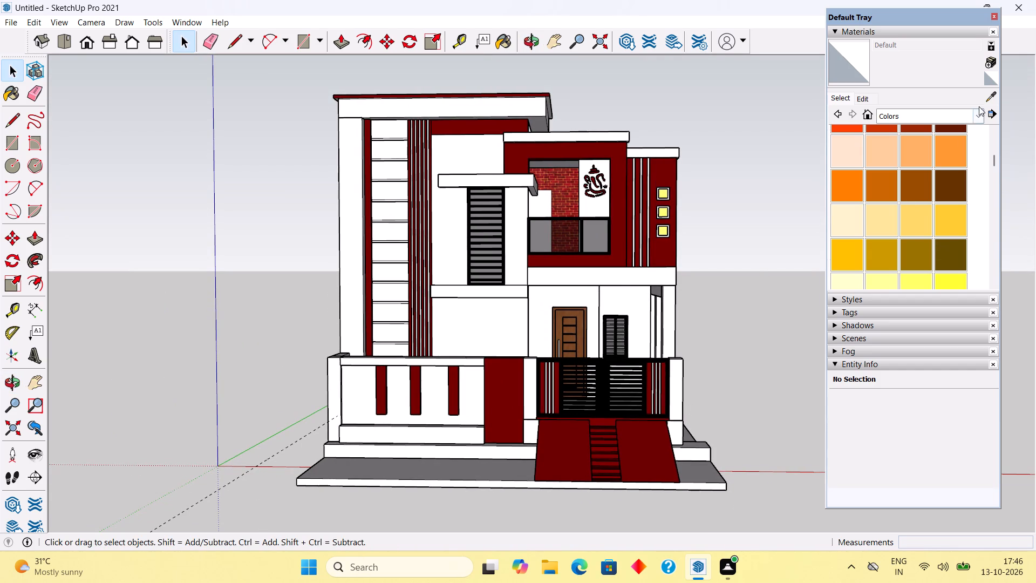
Sample dark red Color A07 from the balcony frame and paint the entrance door and its brown surround with it.
{"action": "left_click", "coordinate": [989, 96]}
{"action": "left_click", "coordinate": [614, 153]}
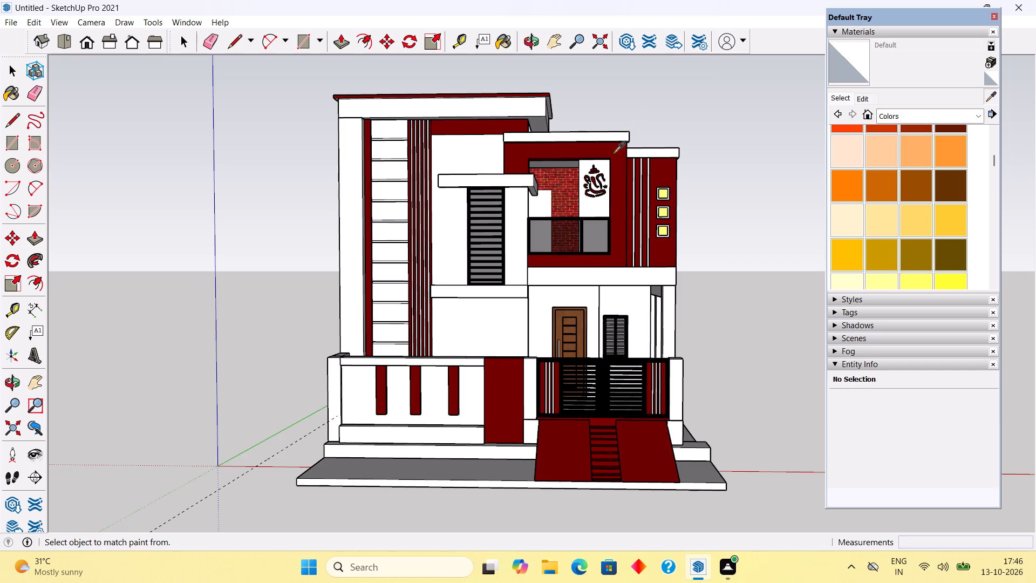
{"action": "left_click", "coordinate": [569, 324]}
{"action": "scroll", "coordinate": [583, 320], "scroll_direction": "up", "scroll_amount": 5}
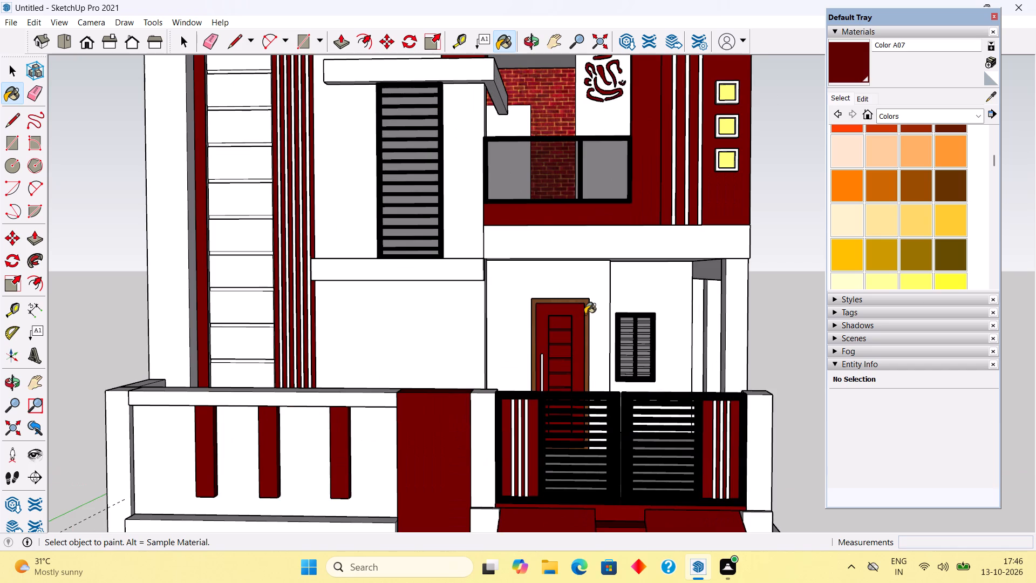
{"action": "left_click", "coordinate": [587, 318]}
{"action": "scroll", "coordinate": [587, 318], "scroll_direction": "down", "scroll_amount": 9}
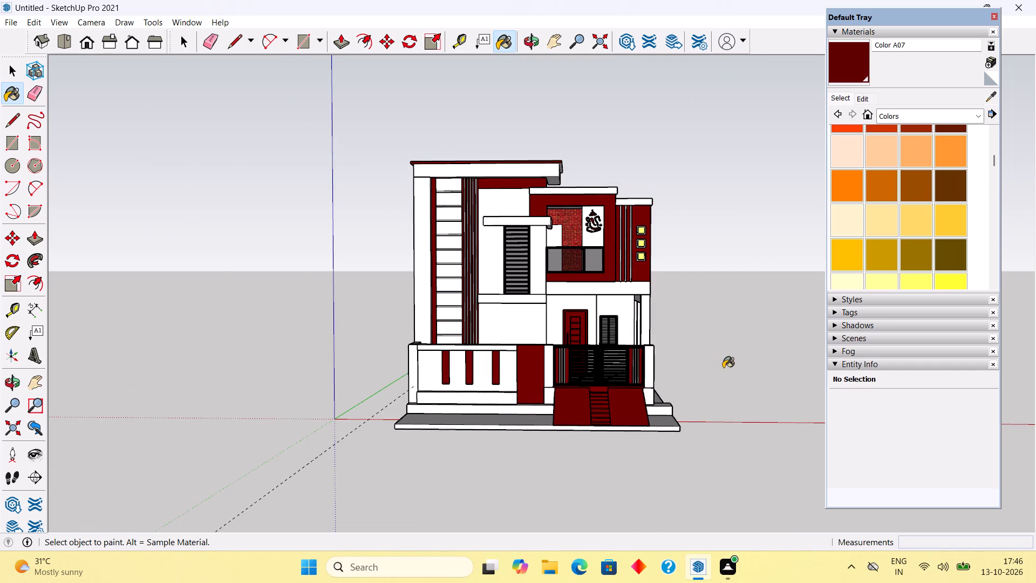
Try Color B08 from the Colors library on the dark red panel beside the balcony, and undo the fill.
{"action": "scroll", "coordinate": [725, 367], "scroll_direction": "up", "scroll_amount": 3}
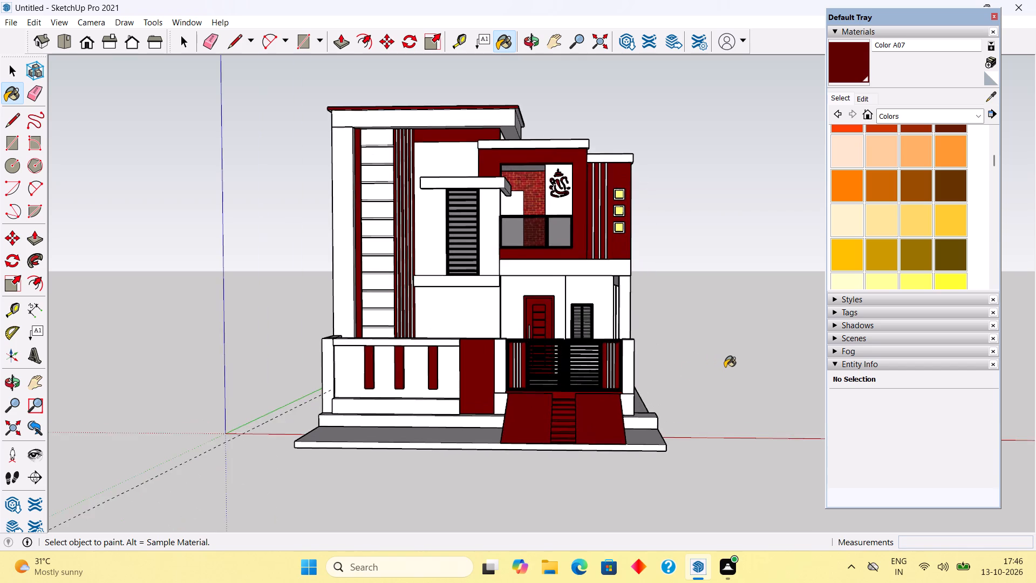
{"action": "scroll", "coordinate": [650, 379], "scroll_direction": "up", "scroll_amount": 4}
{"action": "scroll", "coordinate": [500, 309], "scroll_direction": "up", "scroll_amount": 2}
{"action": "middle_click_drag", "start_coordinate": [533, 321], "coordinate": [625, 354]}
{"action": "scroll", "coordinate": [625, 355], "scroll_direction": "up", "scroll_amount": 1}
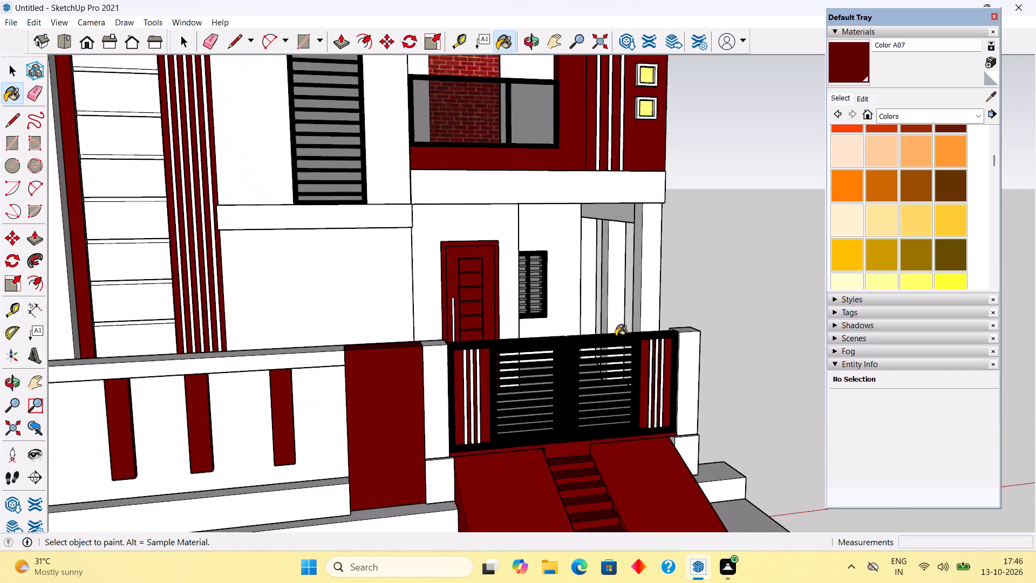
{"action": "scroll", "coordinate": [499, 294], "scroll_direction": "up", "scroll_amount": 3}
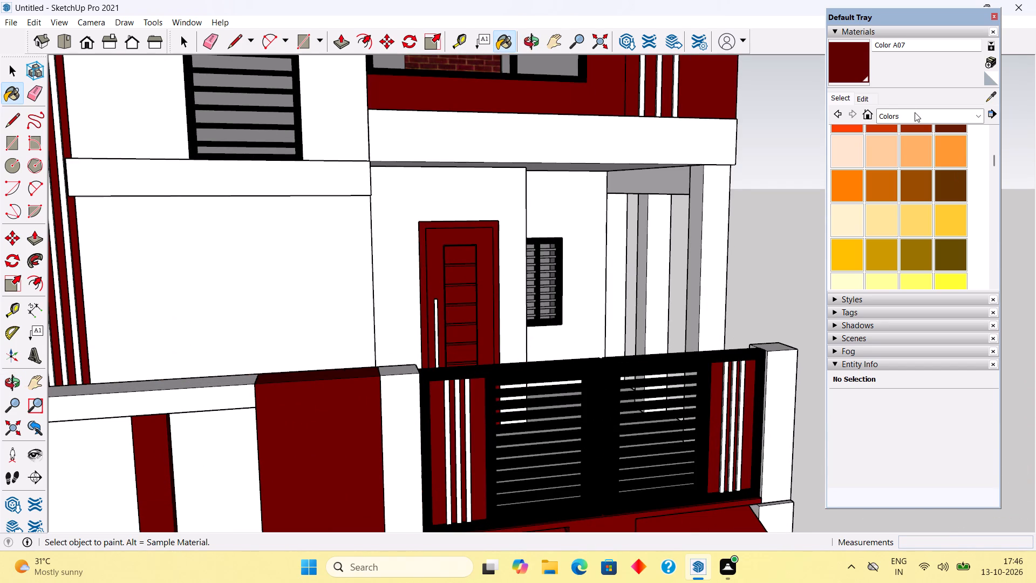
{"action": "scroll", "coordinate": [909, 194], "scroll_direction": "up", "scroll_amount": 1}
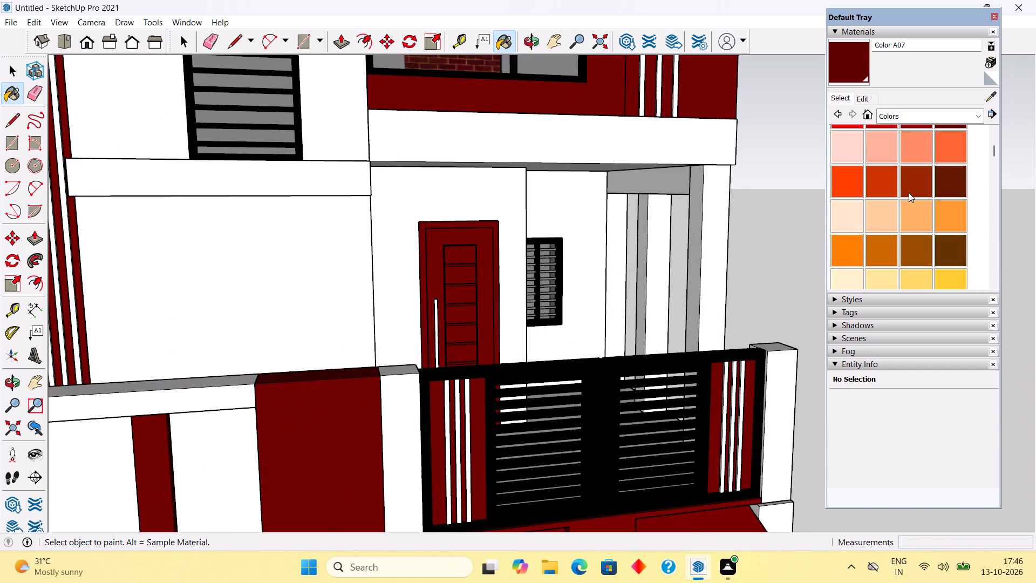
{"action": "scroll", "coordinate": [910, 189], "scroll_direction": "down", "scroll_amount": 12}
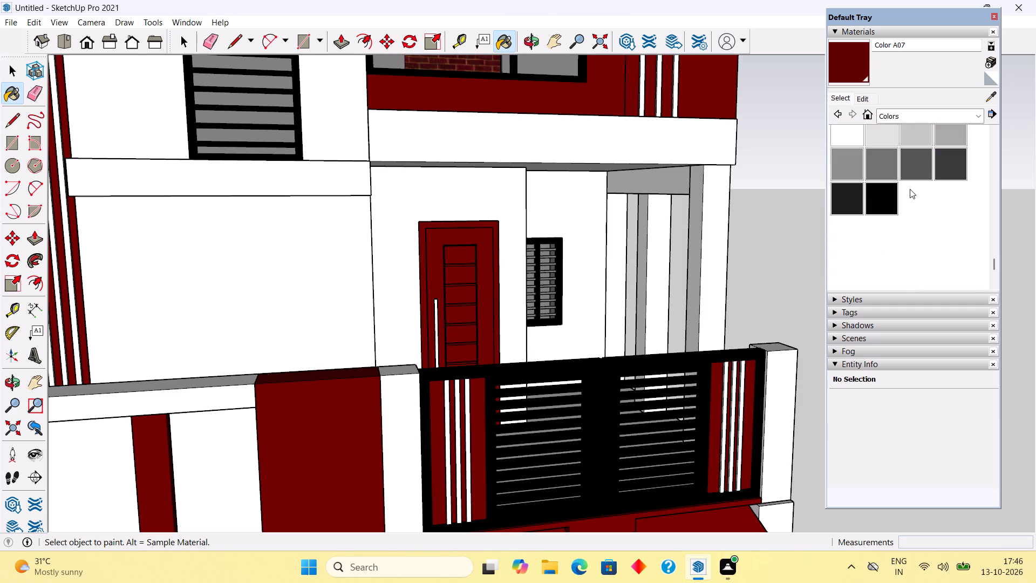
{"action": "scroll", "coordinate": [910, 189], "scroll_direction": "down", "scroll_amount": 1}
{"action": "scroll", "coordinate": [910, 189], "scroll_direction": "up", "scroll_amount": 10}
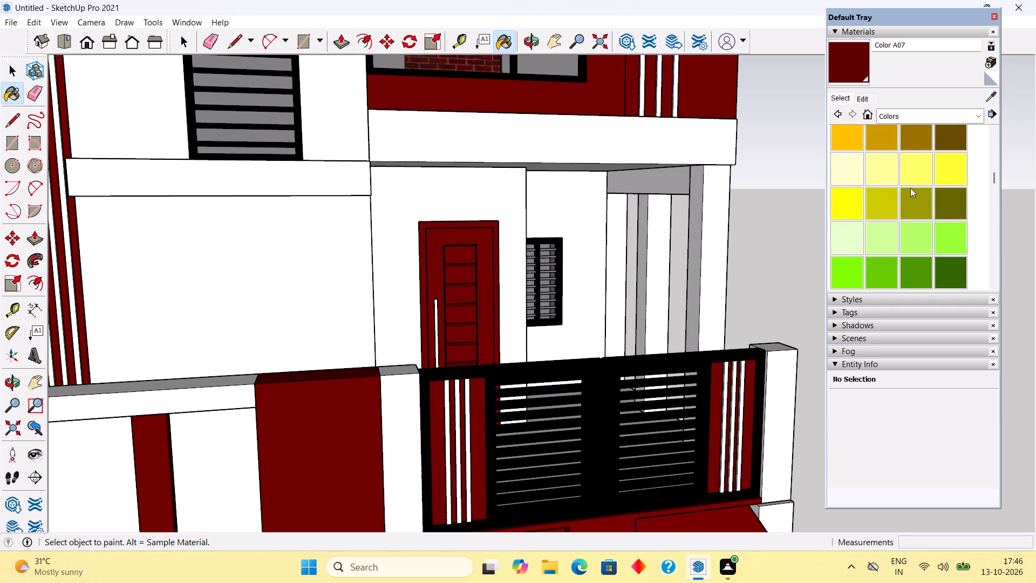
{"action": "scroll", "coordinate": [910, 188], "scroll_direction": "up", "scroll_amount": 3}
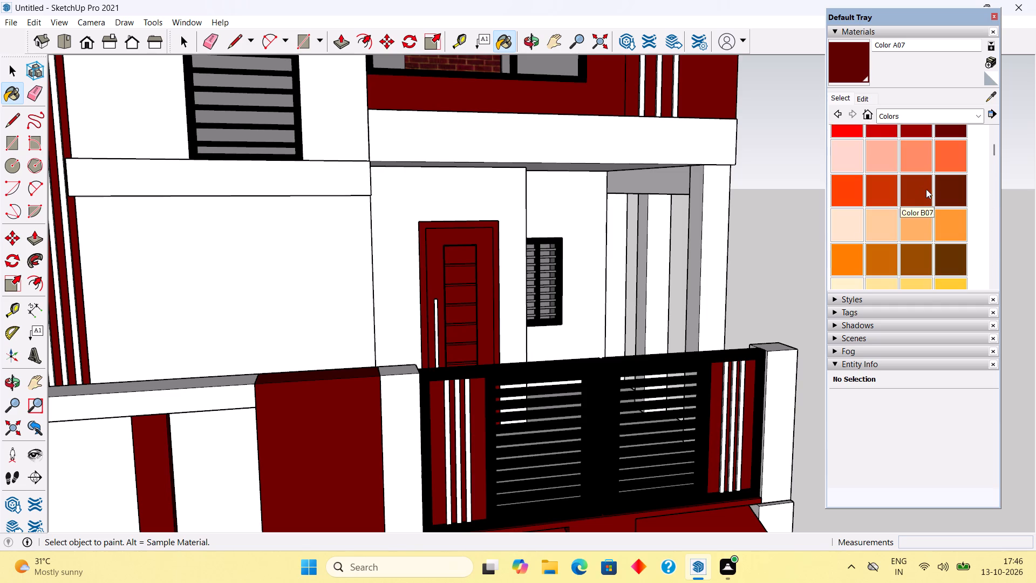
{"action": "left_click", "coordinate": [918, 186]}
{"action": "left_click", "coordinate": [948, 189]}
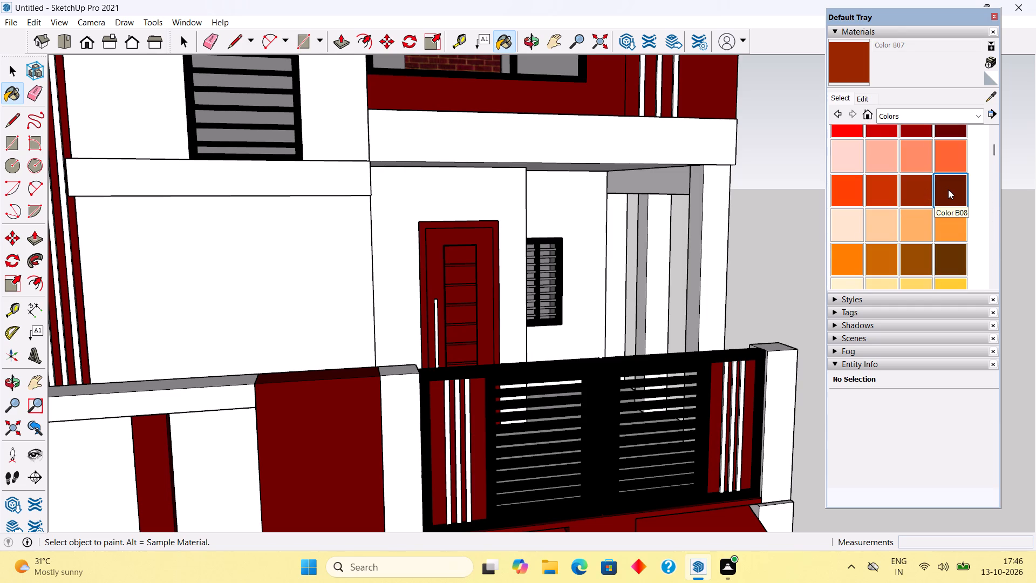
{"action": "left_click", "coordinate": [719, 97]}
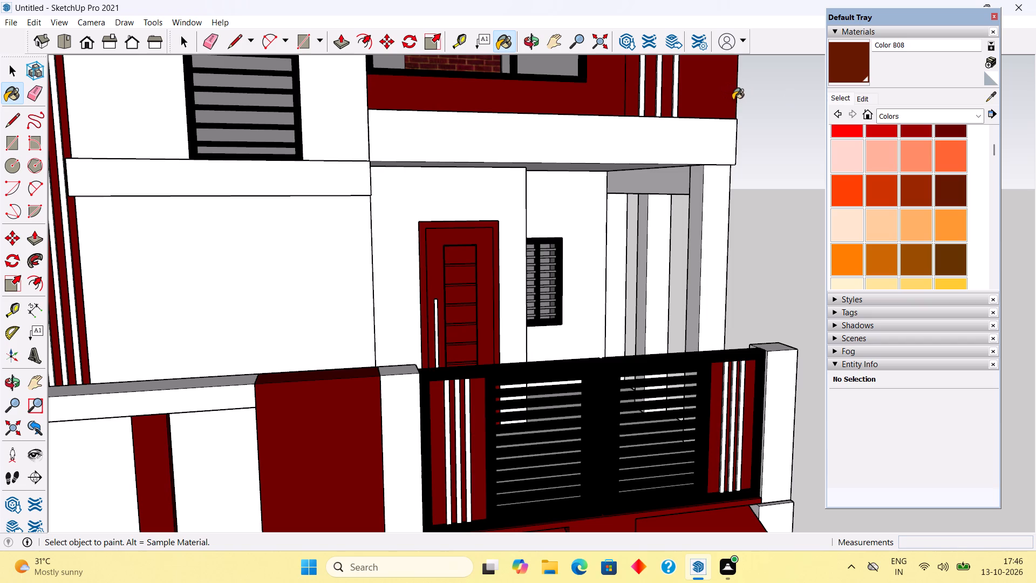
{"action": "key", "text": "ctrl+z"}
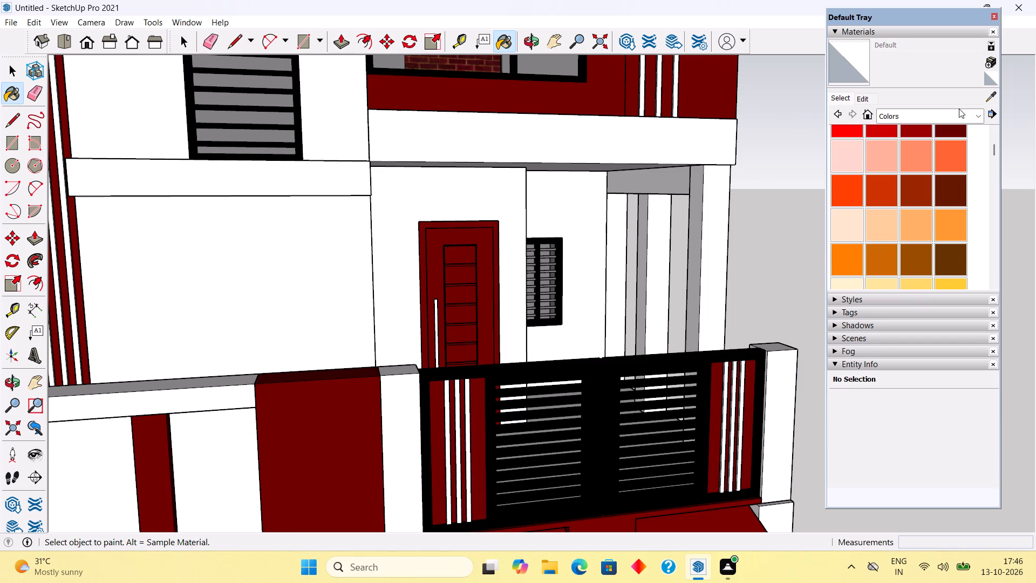
Sample Color A07 from the dark red band below the balcony and apply it to the entrance door again.
{"action": "left_click", "coordinate": [990, 97]}
{"action": "left_click", "coordinate": [561, 104]}
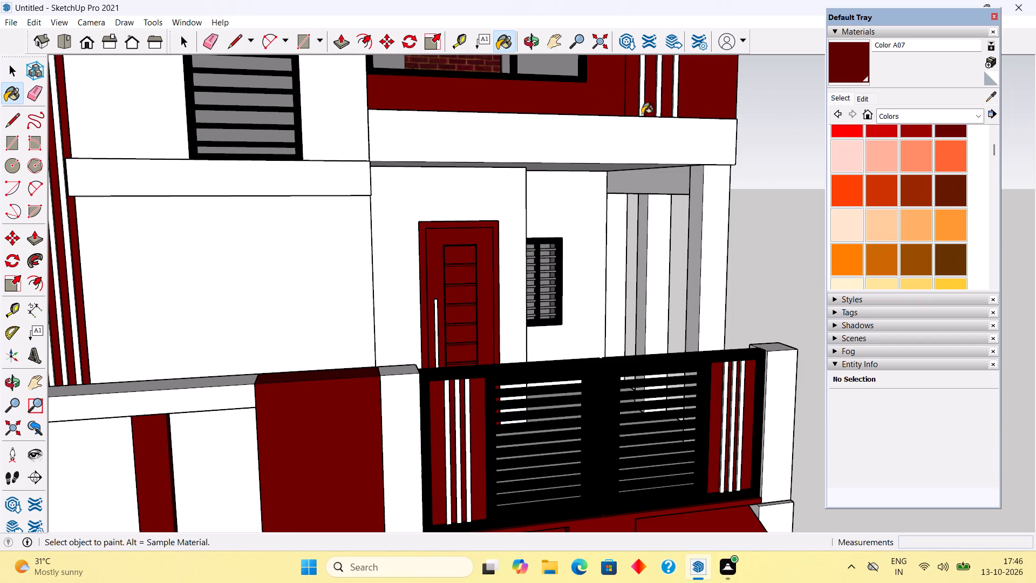
{"action": "left_click", "coordinate": [428, 248]}
{"action": "key", "text": "space"}
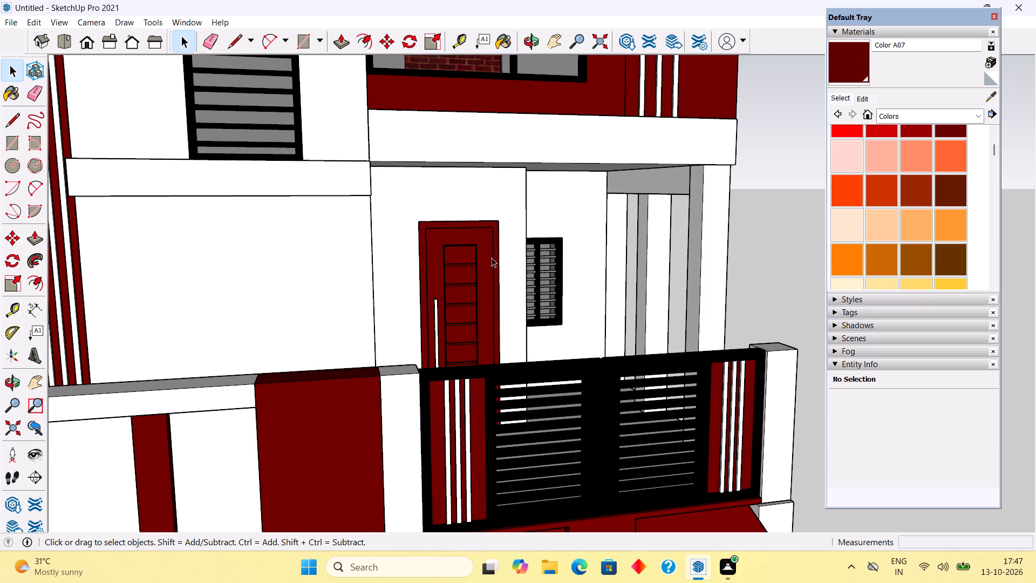
Edit Color A07 on the color wheel to a slightly brighter dark red.
{"action": "triple_click", "coordinate": [453, 269]}
{"action": "left_click", "coordinate": [453, 269]}
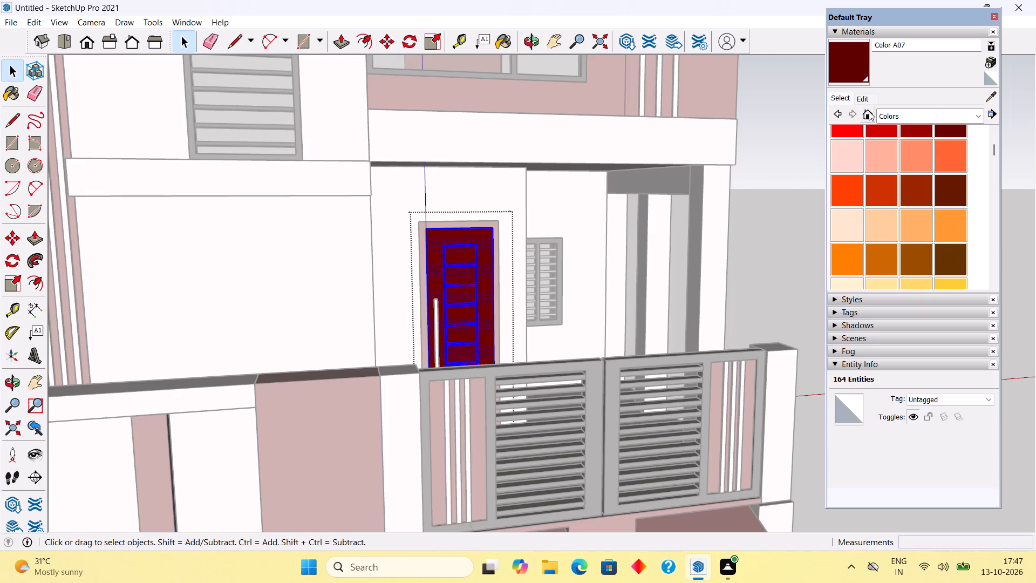
{"action": "left_click", "coordinate": [864, 100]}
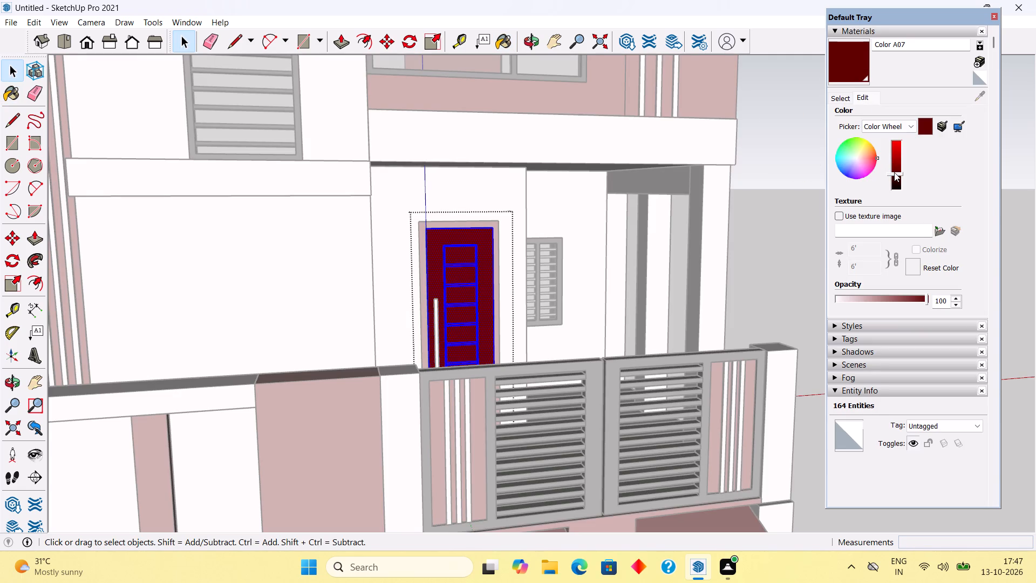
{"action": "left_click", "coordinate": [894, 172]}
{"action": "key", "text": "space"}
{"action": "left_click", "coordinate": [781, 182]}
Examine the whole front elevation with the adjusted dark red on the door, balcony frame, tower bands and ramp.
{"action": "middle_click_drag", "start_coordinate": [723, 211], "coordinate": [657, 218]}
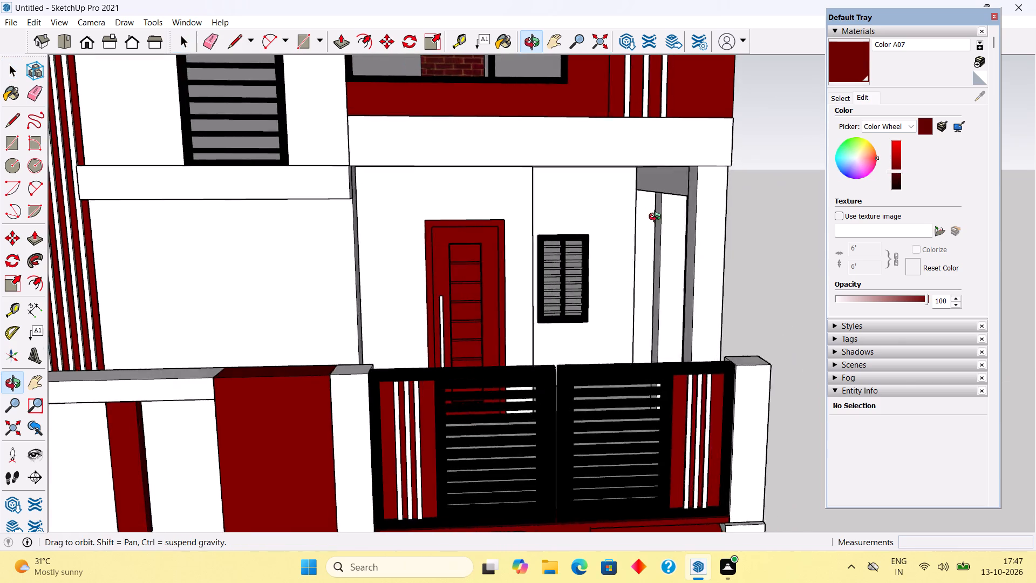
{"action": "middle_click_drag", "start_coordinate": [657, 218], "coordinate": [640, 166]}
{"action": "scroll", "coordinate": [640, 165], "scroll_direction": "down", "scroll_amount": 17}
{"action": "scroll", "coordinate": [629, 46], "scroll_direction": "up", "scroll_amount": 1}
{"action": "scroll", "coordinate": [590, 127], "scroll_direction": "down", "scroll_amount": 5}
{"action": "scroll", "coordinate": [576, 69], "scroll_direction": "up", "scroll_amount": 2}
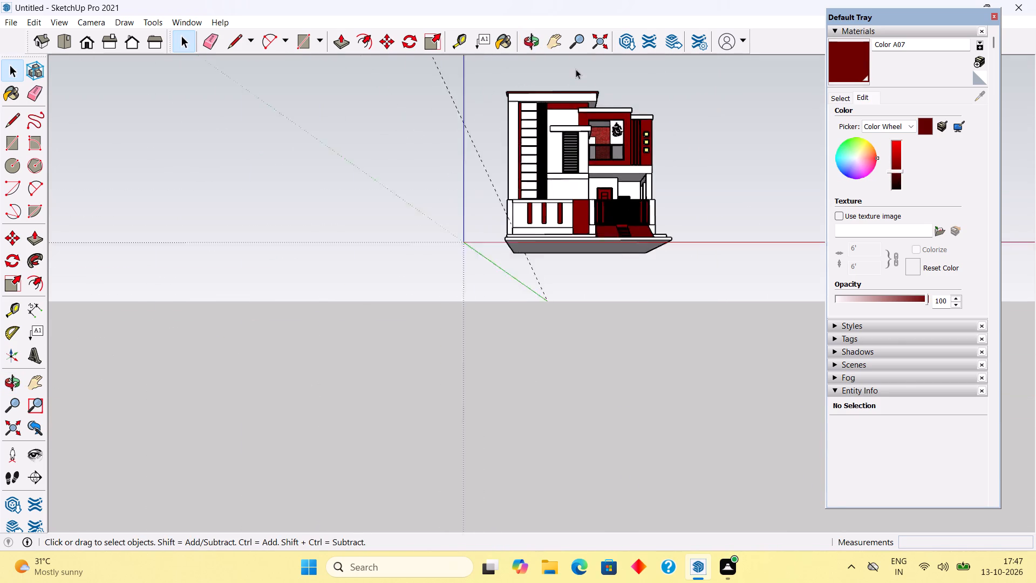
{"action": "scroll", "coordinate": [576, 69], "scroll_direction": "up", "scroll_amount": 7}
{"action": "middle_click_drag", "start_coordinate": [579, 77], "coordinate": [582, 103]}
{"action": "scroll", "coordinate": [850, 178], "scroll_direction": "up", "scroll_amount": 2}
{"action": "scroll", "coordinate": [740, 159], "scroll_direction": "up", "scroll_amount": 2}
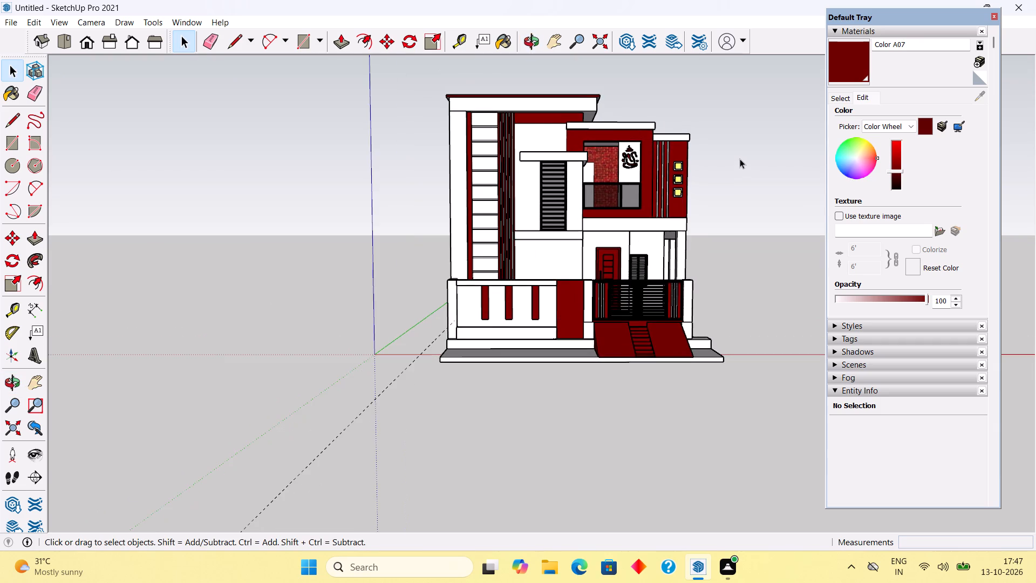
{"action": "scroll", "coordinate": [740, 158], "scroll_direction": "up", "scroll_amount": 3}
{"action": "middle_click_drag", "start_coordinate": [728, 153], "coordinate": [720, 182]}
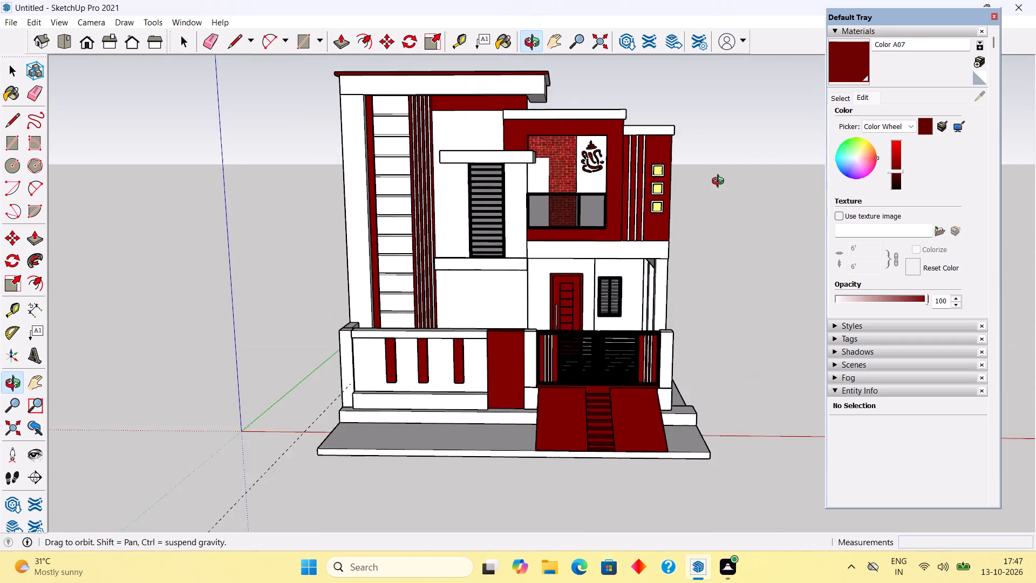
{"action": "middle_click_drag", "start_coordinate": [720, 182], "coordinate": [734, 183]}
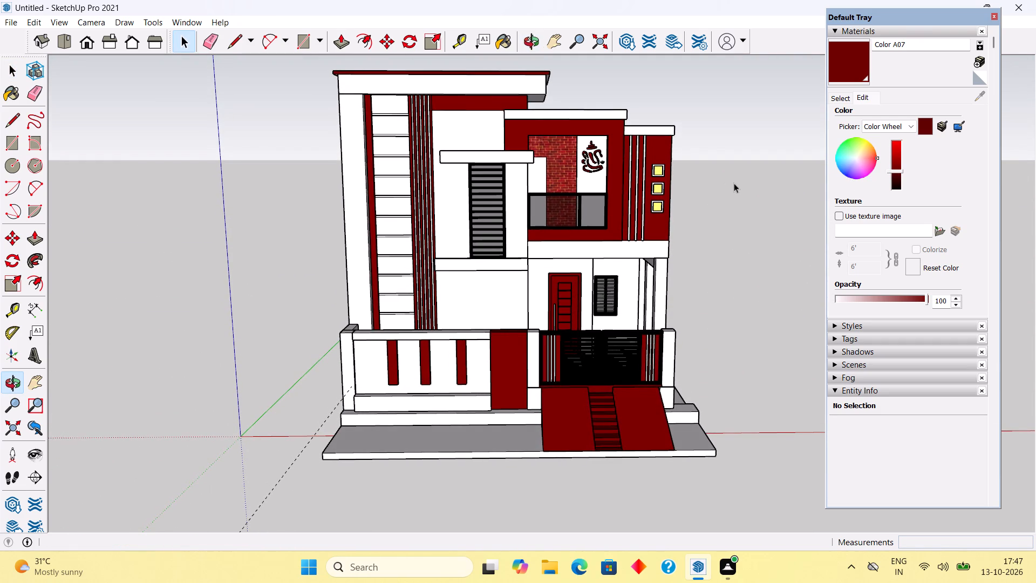
{"action": "middle_click_drag", "start_coordinate": [693, 140], "coordinate": [678, 125]}
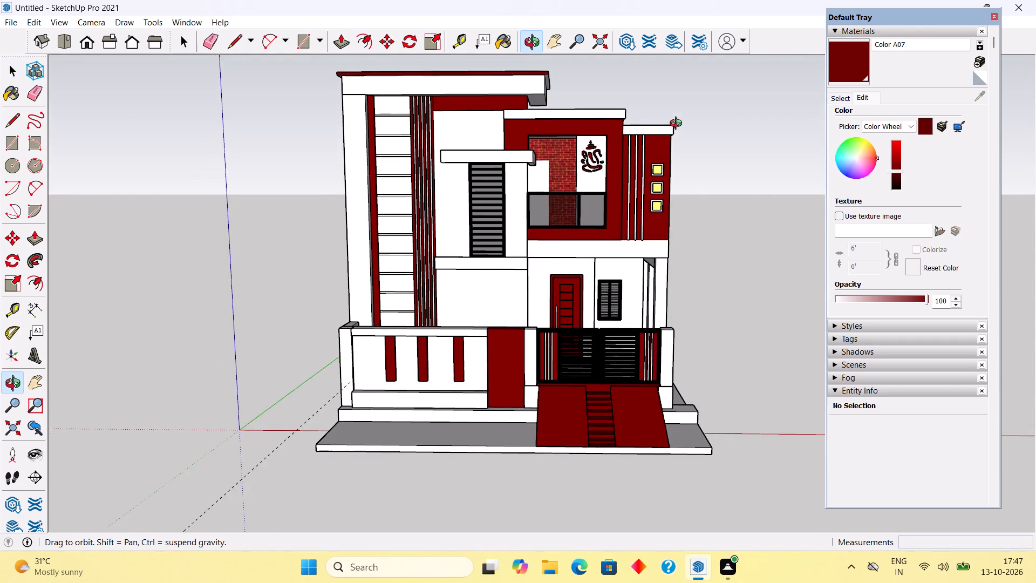
{"action": "middle_click_drag", "start_coordinate": [678, 125], "coordinate": [702, 143]}
{"action": "scroll", "coordinate": [302, 103], "scroll_direction": "up", "scroll_amount": 1}
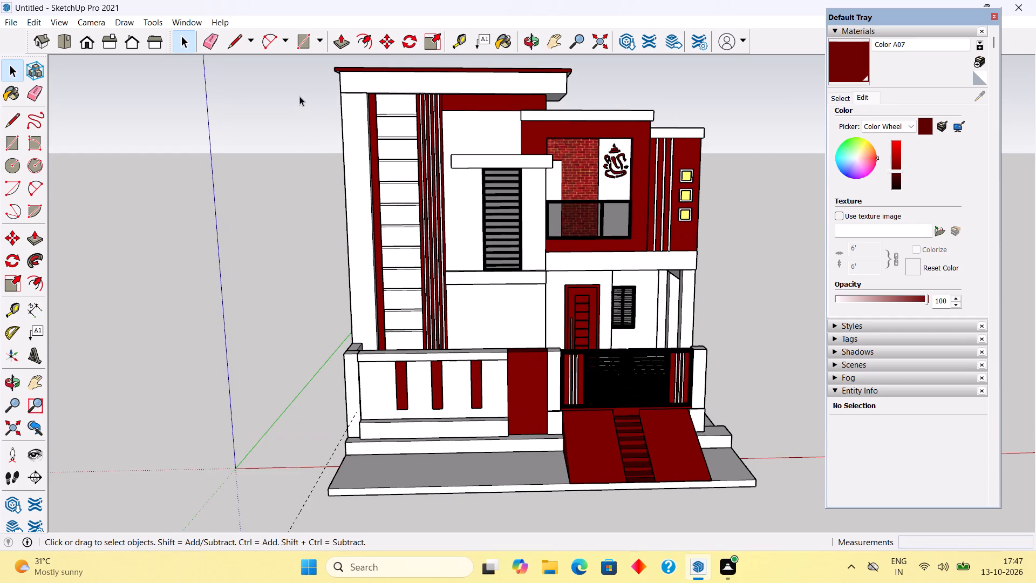
{"action": "scroll", "coordinate": [299, 94], "scroll_direction": "up", "scroll_amount": 1}
{"action": "middle_click_drag", "start_coordinate": [414, 172], "coordinate": [420, 141]}
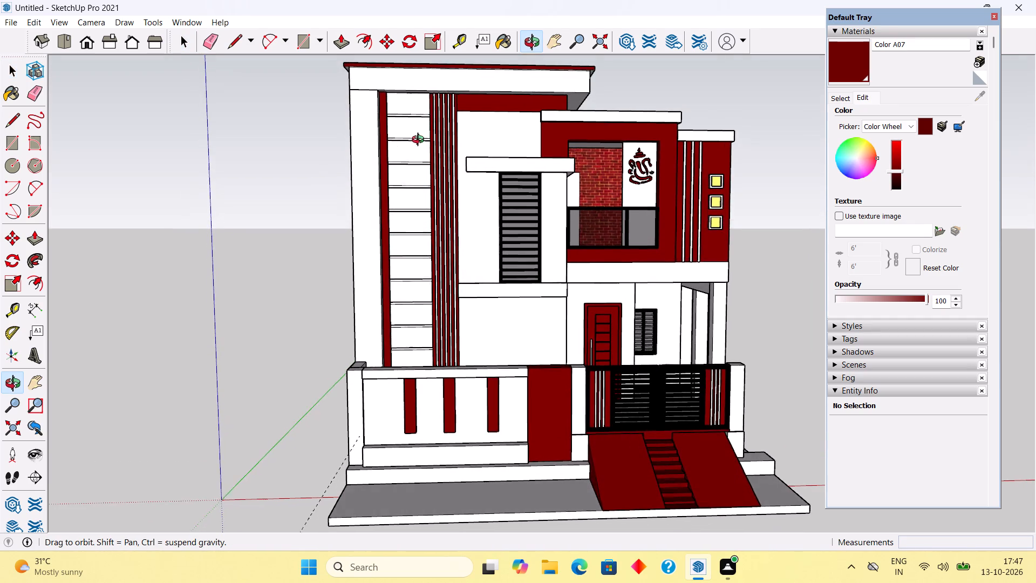
{"action": "middle_click_drag", "start_coordinate": [420, 141], "coordinate": [374, 138]}
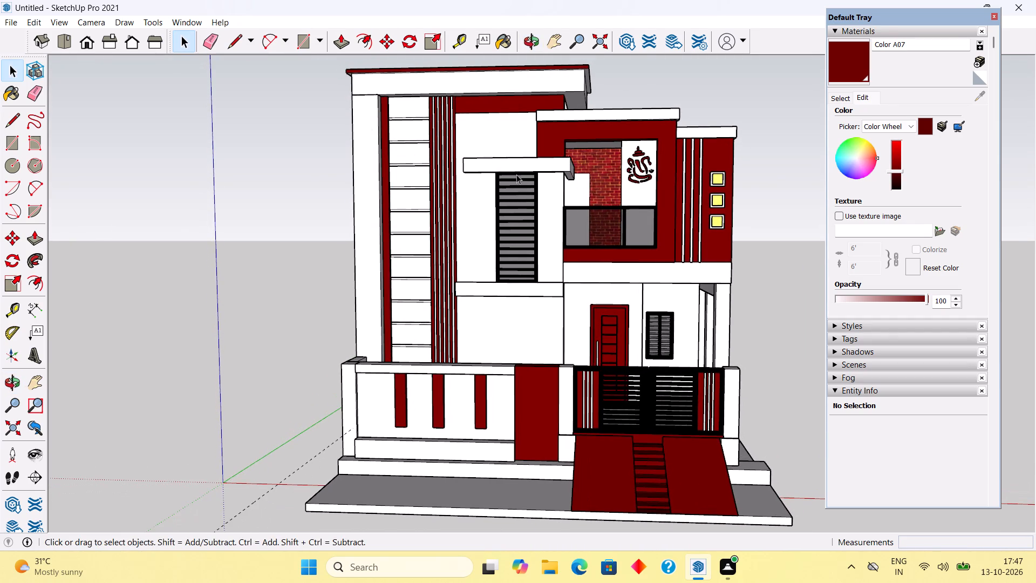
{"action": "middle_click_drag", "start_coordinate": [530, 182], "coordinate": [537, 206]}
Draw an upright rectangle about 1" by 1' 8 1/2" on the right gate leaf's inner stile and extrude it 1" as a handle.
{"action": "scroll", "coordinate": [645, 243], "scroll_direction": "down", "scroll_amount": 2}
{"action": "scroll", "coordinate": [642, 414], "scroll_direction": "up", "scroll_amount": 17}
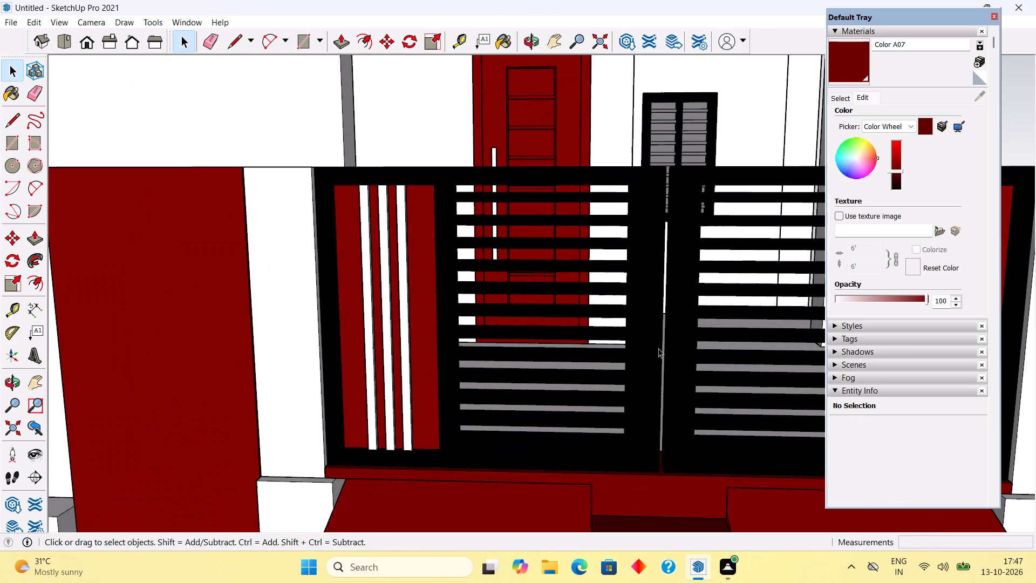
{"action": "key", "text": "space"}
{"action": "type", "text": "r"}
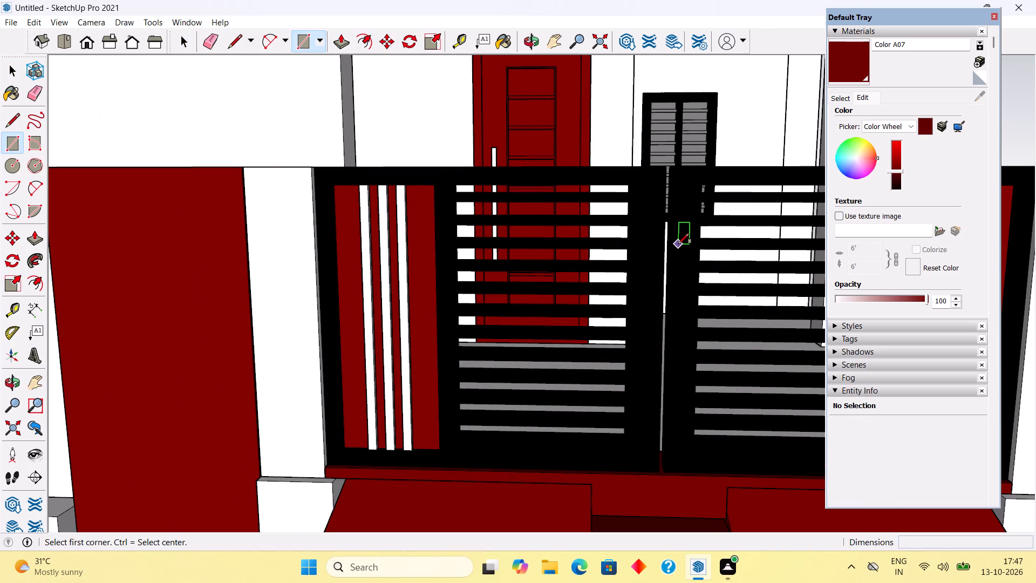
{"action": "left_click", "coordinate": [678, 244]}
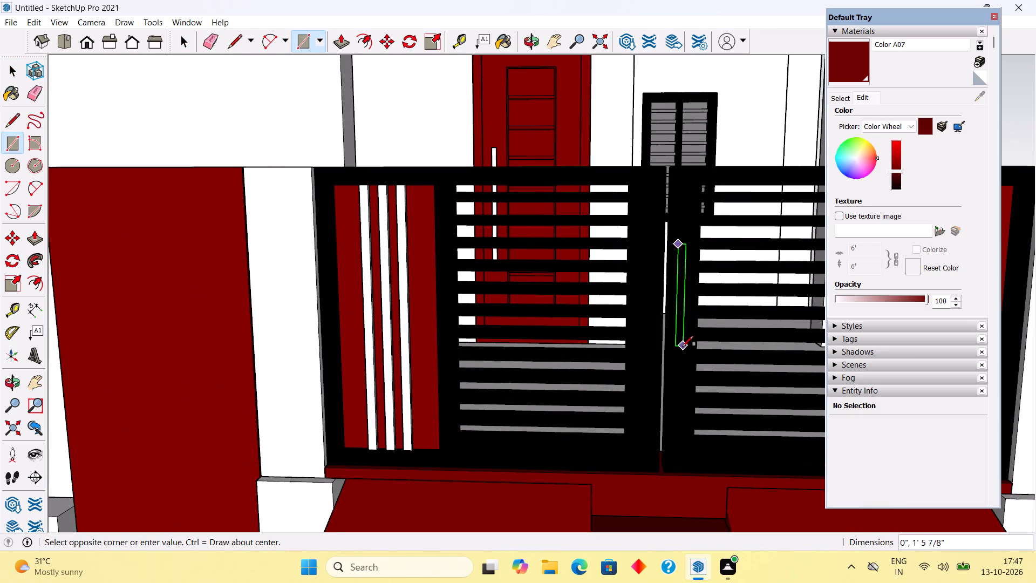
{"action": "scroll", "coordinate": [681, 363], "scroll_direction": "up", "scroll_amount": 9}
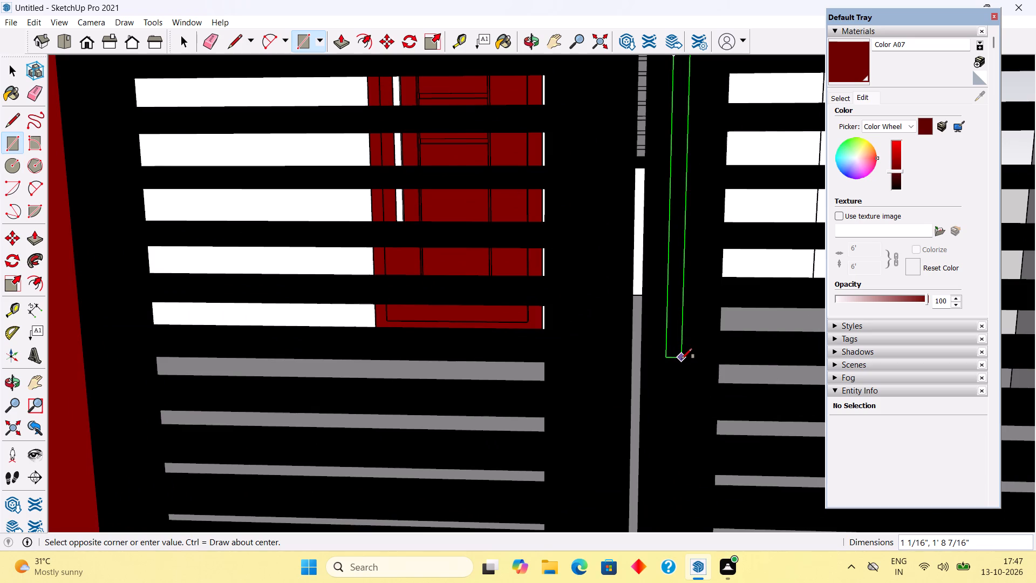
{"action": "left_click", "coordinate": [681, 359]}
{"action": "key", "text": "p"}
{"action": "left_click", "coordinate": [678, 340]}
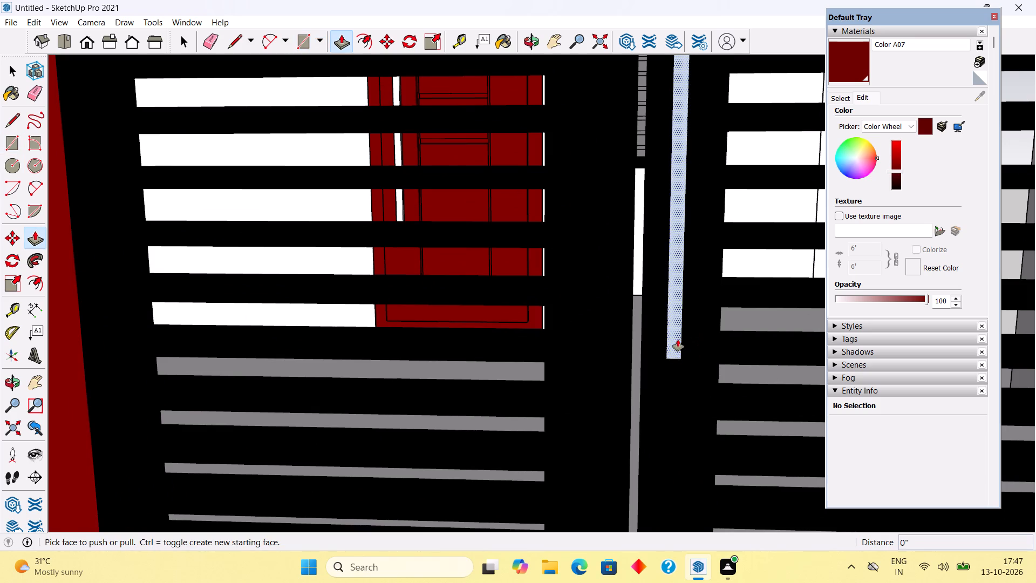
{"action": "type", "text": "1\""}
{"action": "key", "text": "Return"}
{"action": "key", "text": "space"}
Select the whole handle bar on the gate and make it a group.
{"action": "scroll", "coordinate": [676, 341], "scroll_direction": "down", "scroll_amount": 1}
{"action": "middle_click_drag", "start_coordinate": [676, 341], "coordinate": [707, 347]}
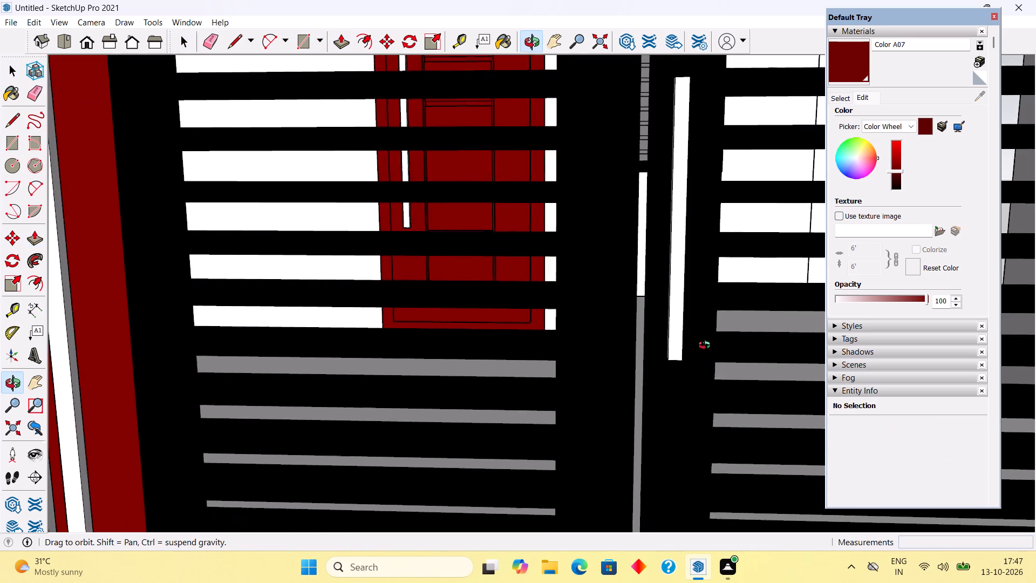
{"action": "middle_click_drag", "start_coordinate": [707, 347], "coordinate": [825, 364]}
{"action": "triple_click", "coordinate": [655, 287]}
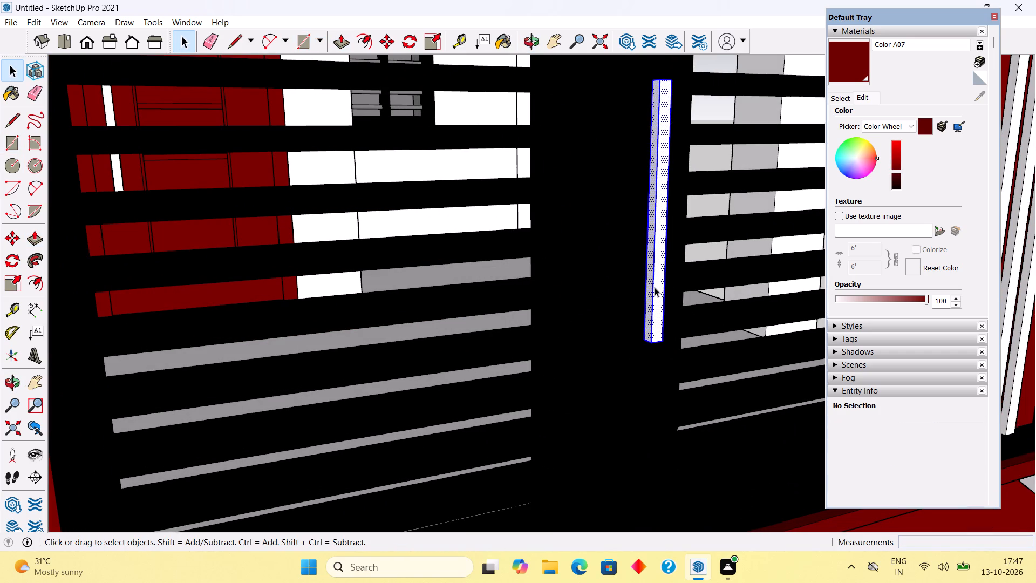
{"action": "right_click", "coordinate": [655, 287]}
{"action": "left_click", "coordinate": [685, 396]}
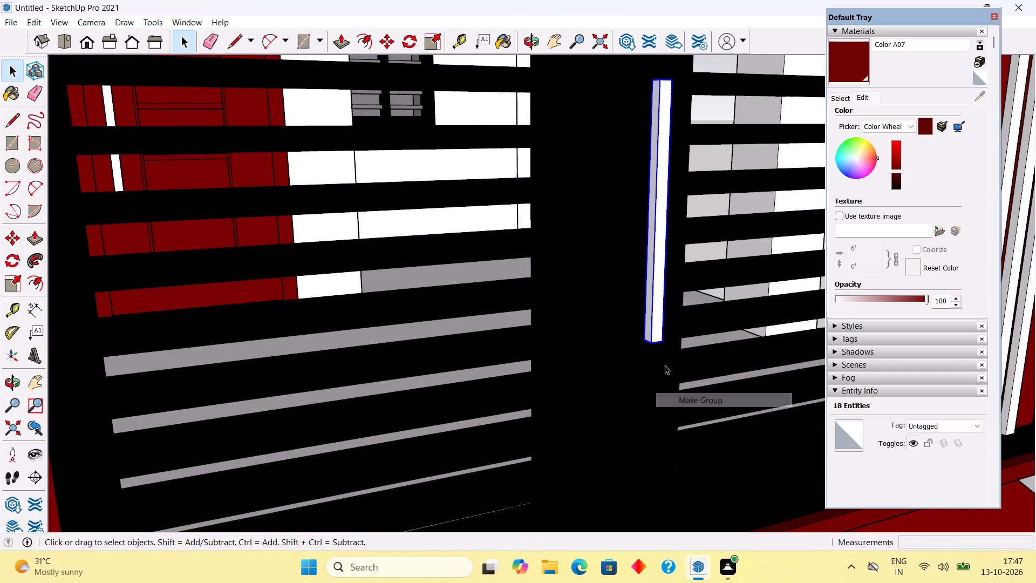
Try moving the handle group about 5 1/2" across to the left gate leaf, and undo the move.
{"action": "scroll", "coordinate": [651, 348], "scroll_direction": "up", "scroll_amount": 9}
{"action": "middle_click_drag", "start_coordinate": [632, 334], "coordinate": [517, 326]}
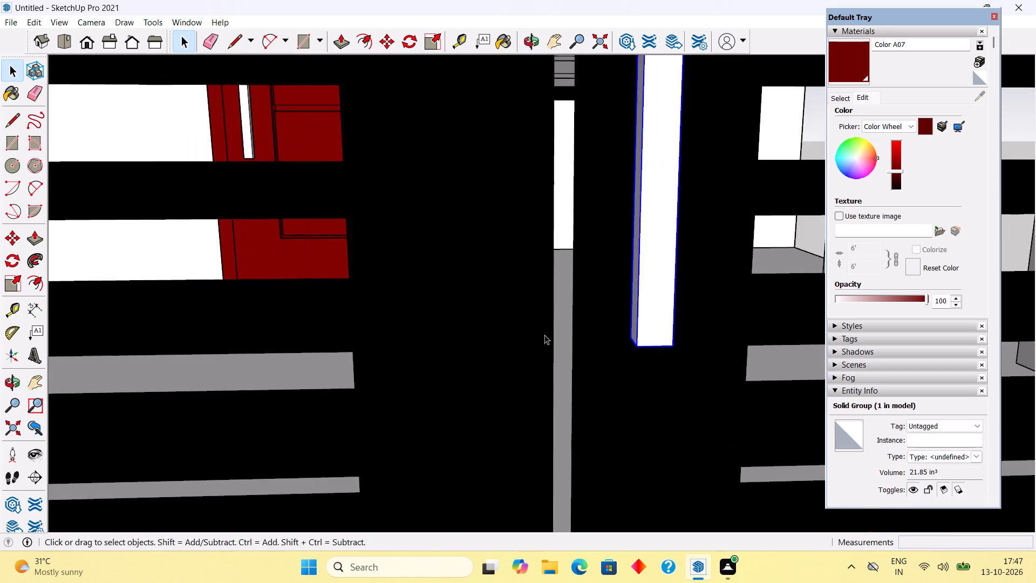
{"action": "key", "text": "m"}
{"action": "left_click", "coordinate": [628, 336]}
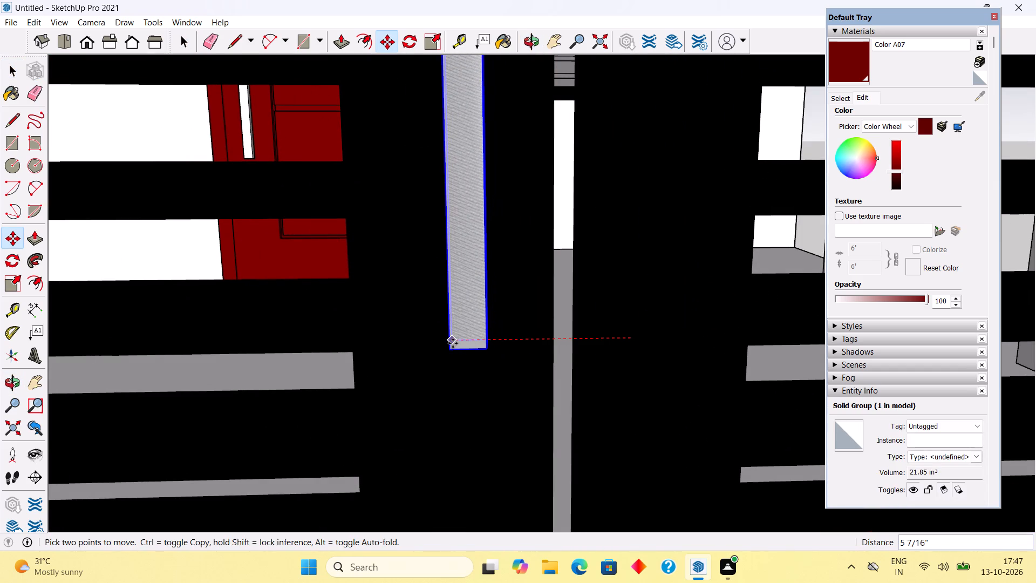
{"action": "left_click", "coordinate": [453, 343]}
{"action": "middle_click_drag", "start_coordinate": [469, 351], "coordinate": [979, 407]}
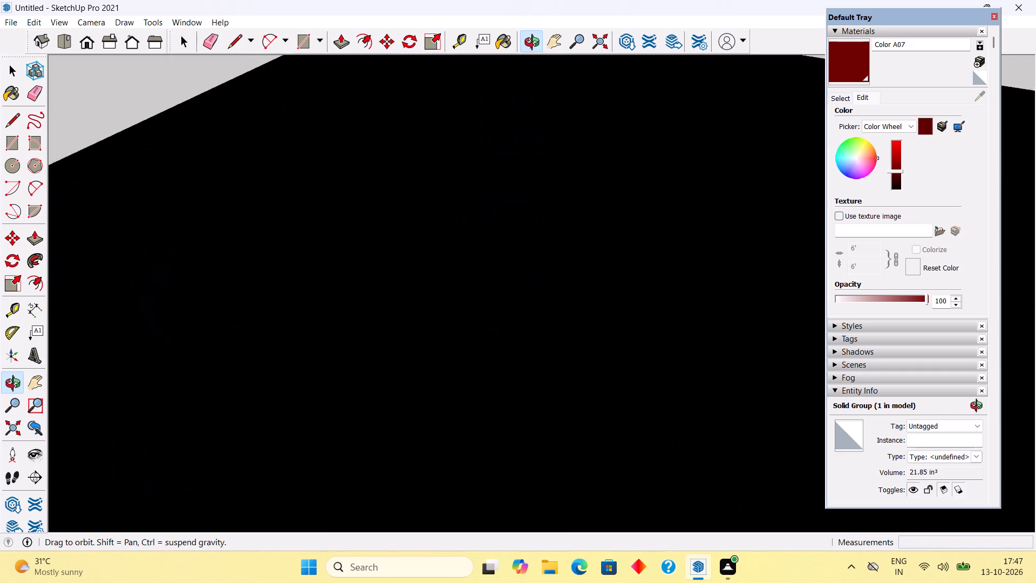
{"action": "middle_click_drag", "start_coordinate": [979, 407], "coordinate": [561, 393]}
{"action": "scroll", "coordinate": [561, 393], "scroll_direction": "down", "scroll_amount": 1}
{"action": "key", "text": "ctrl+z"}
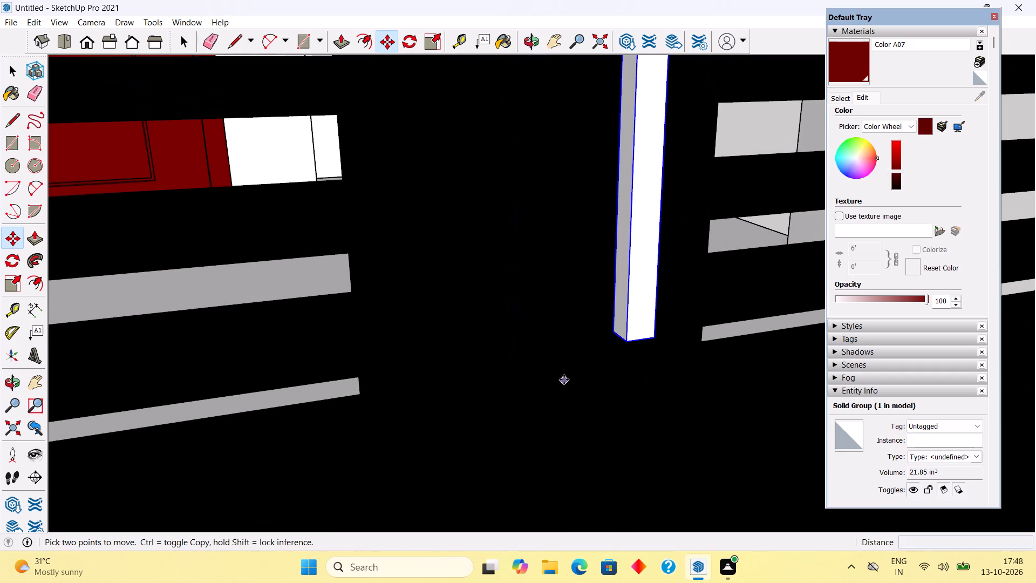
Copy the handle group about 5" horizontally onto the left gate leaf's inner stile.
{"action": "left_click", "coordinate": [611, 335]}
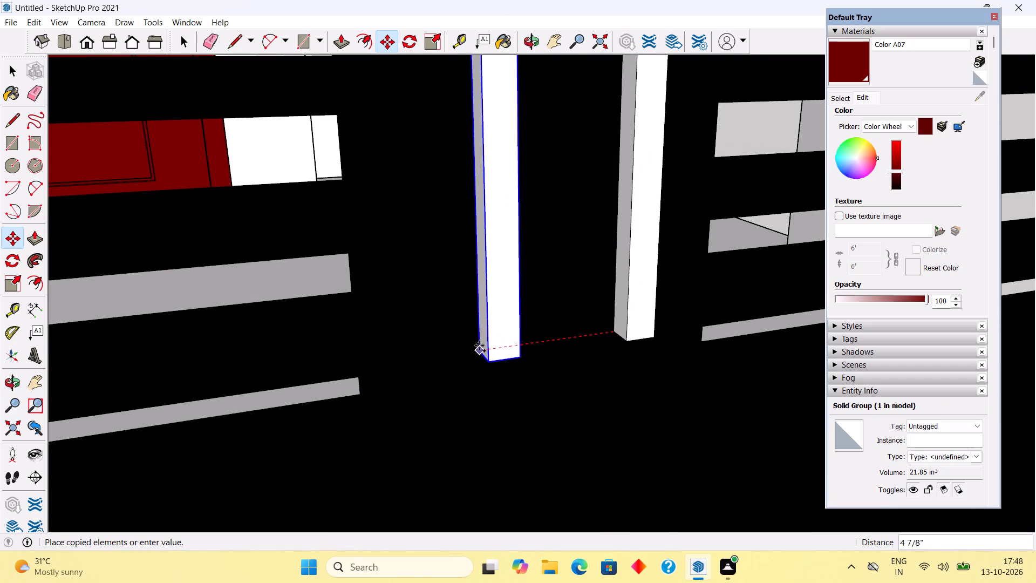
{"action": "left_click", "coordinate": [464, 345]}
{"action": "scroll", "coordinate": [464, 345], "scroll_direction": "down", "scroll_amount": 7}
{"action": "middle_click_drag", "start_coordinate": [585, 380], "coordinate": [507, 335]}
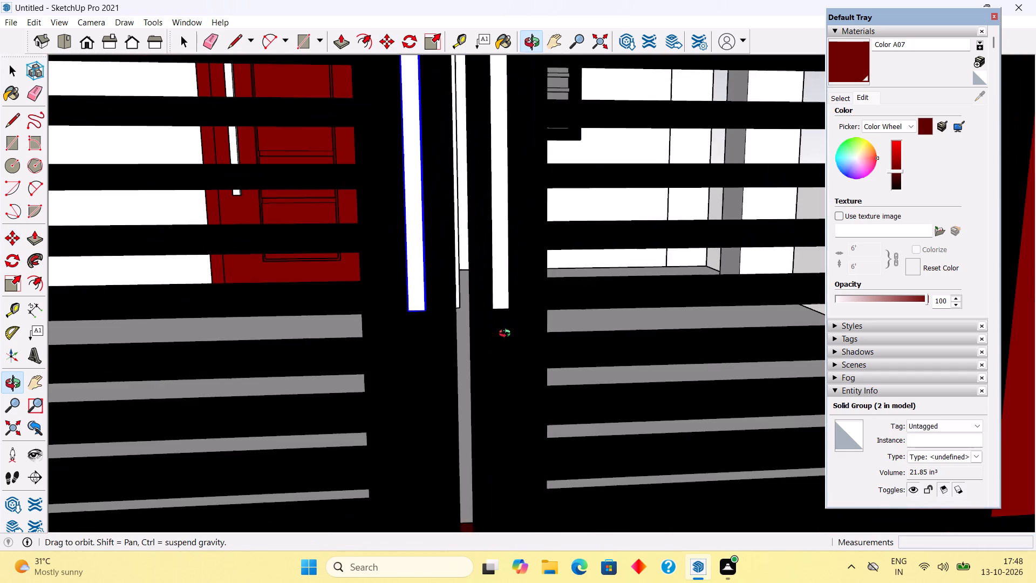
{"action": "middle_click_drag", "start_coordinate": [507, 335], "coordinate": [517, 331]}
{"action": "scroll", "coordinate": [517, 331], "scroll_direction": "down", "scroll_amount": 20}
{"action": "scroll", "coordinate": [517, 331], "scroll_direction": "down", "scroll_amount": 4}
{"action": "key", "text": "space"}
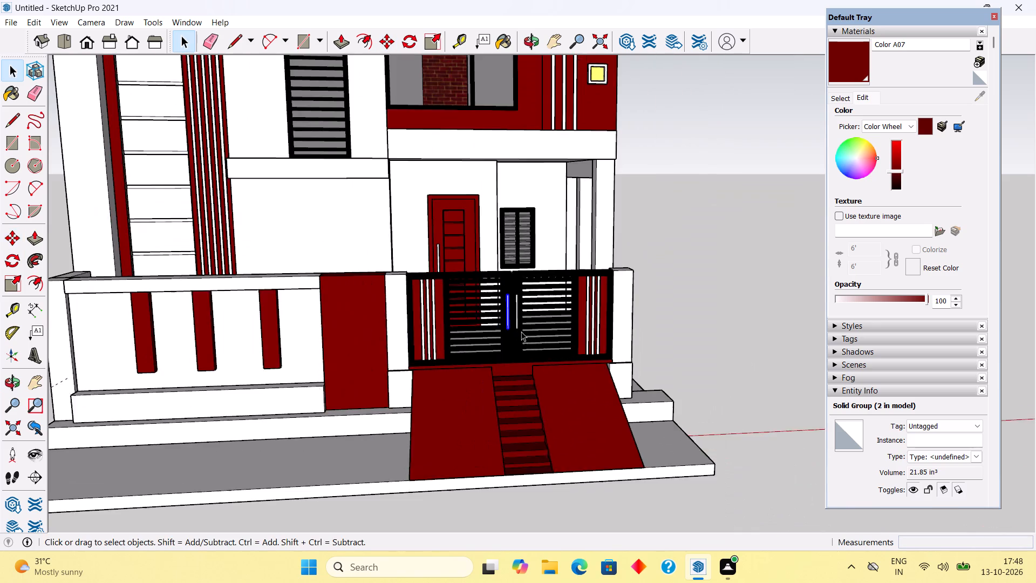
{"action": "left_click", "coordinate": [808, 235]}
Examine the complete front elevation from several angles, including the gate with its pair of handles.
{"action": "middle_click_drag", "start_coordinate": [615, 308], "coordinate": [595, 338]}
{"action": "scroll", "coordinate": [595, 338], "scroll_direction": "down", "scroll_amount": 4}
{"action": "middle_click_drag", "start_coordinate": [591, 331], "coordinate": [591, 308]}
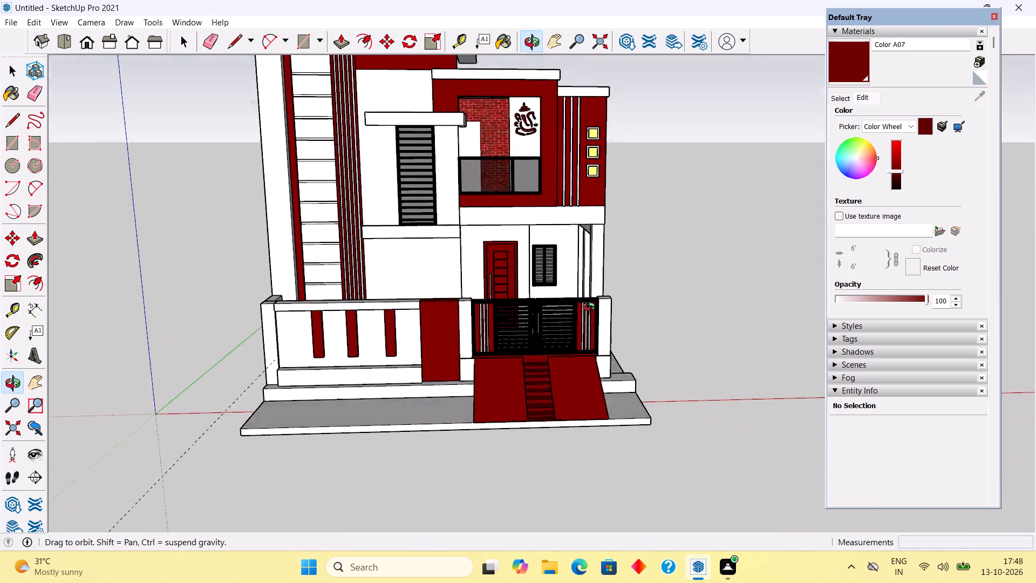
{"action": "middle_click_drag", "start_coordinate": [591, 308], "coordinate": [598, 284]}
{"action": "scroll", "coordinate": [600, 283], "scroll_direction": "up", "scroll_amount": 2}
{"action": "scroll", "coordinate": [604, 280], "scroll_direction": "down", "scroll_amount": 3}
{"action": "scroll", "coordinate": [604, 280], "scroll_direction": "up", "scroll_amount": 1}
{"action": "middle_click_drag", "start_coordinate": [604, 280], "coordinate": [632, 321]}
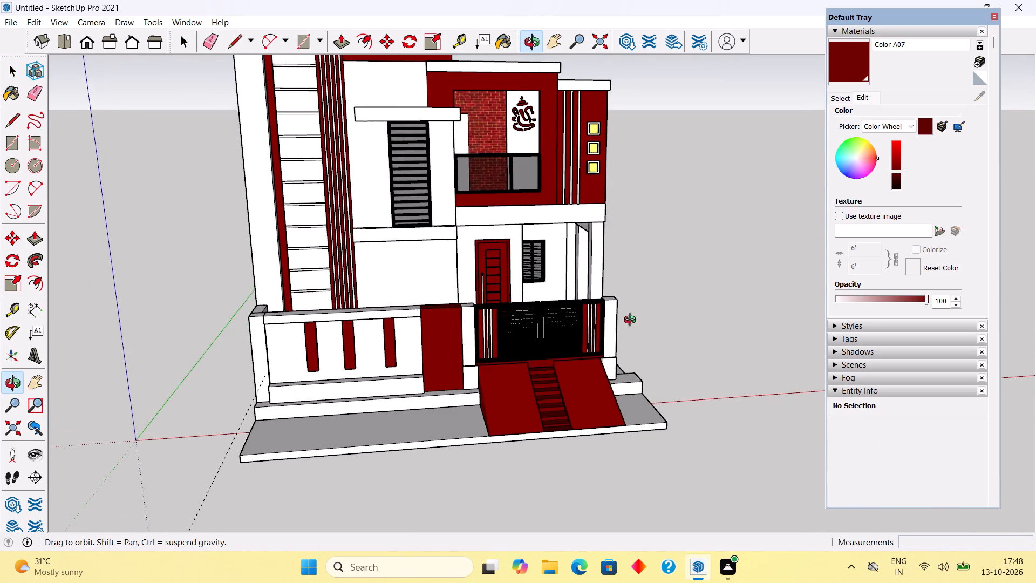
{"action": "middle_click_drag", "start_coordinate": [632, 321], "coordinate": [639, 319]}
{"action": "scroll", "coordinate": [639, 319], "scroll_direction": "up", "scroll_amount": 2}
{"action": "scroll", "coordinate": [642, 318], "scroll_direction": "down", "scroll_amount": 5}
{"action": "scroll", "coordinate": [318, 104], "scroll_direction": "up", "scroll_amount": 3}
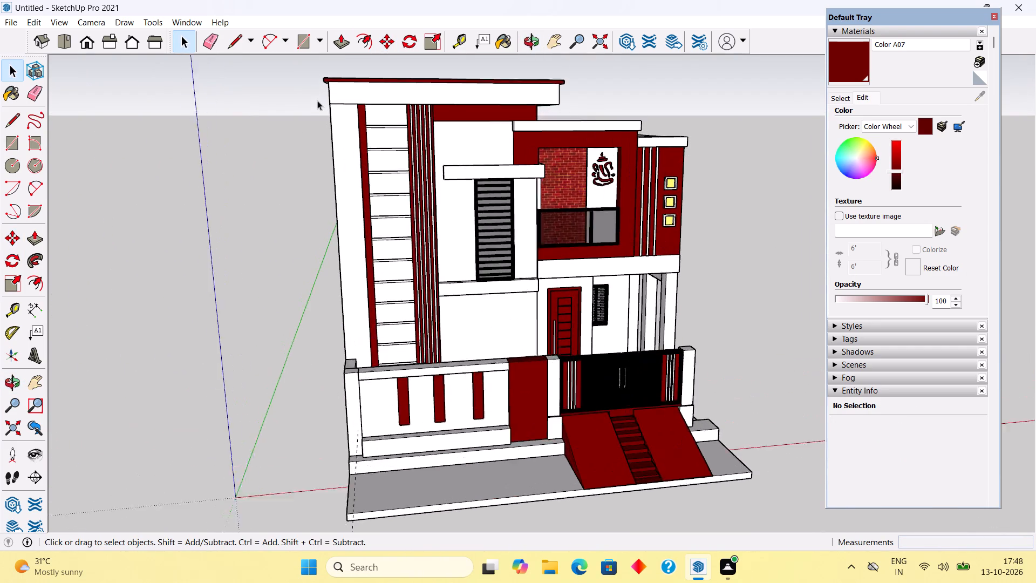
{"action": "scroll", "coordinate": [317, 100], "scroll_direction": "up", "scroll_amount": 1}
{"action": "middle_click_drag", "start_coordinate": [347, 134], "coordinate": [302, 129]}
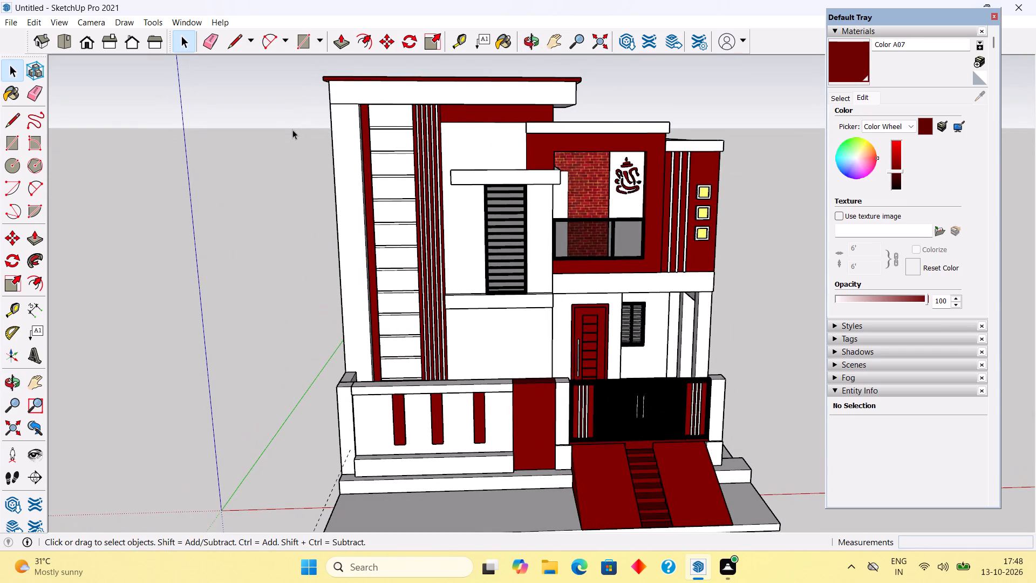
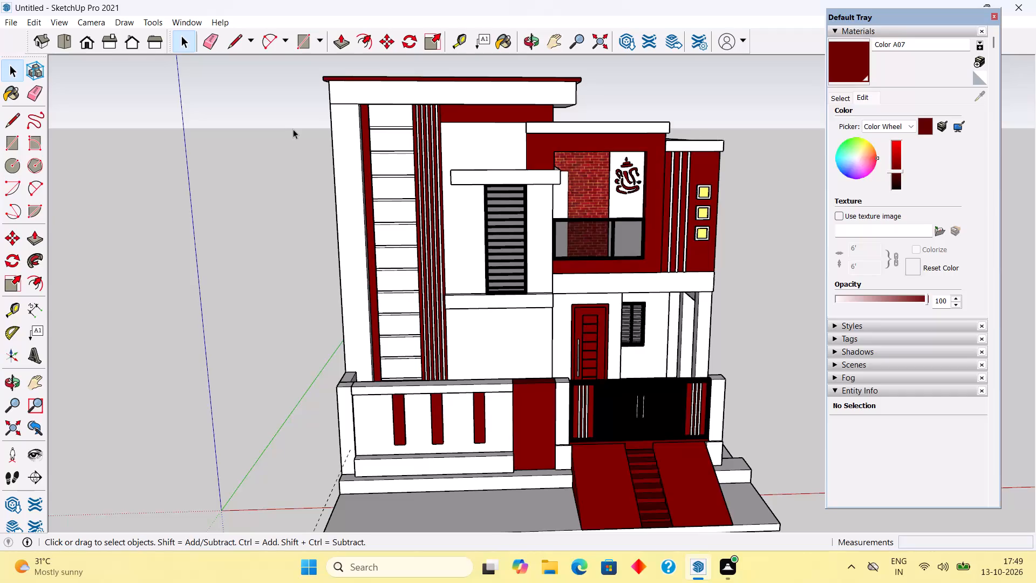
Examine the whole front elevation from several angles, then the upper-floor balcony recess up close.
{"action": "scroll", "coordinate": [301, 133], "scroll_direction": "down", "scroll_amount": 5}
{"action": "middle_click_drag", "start_coordinate": [321, 160], "coordinate": [333, 119]}
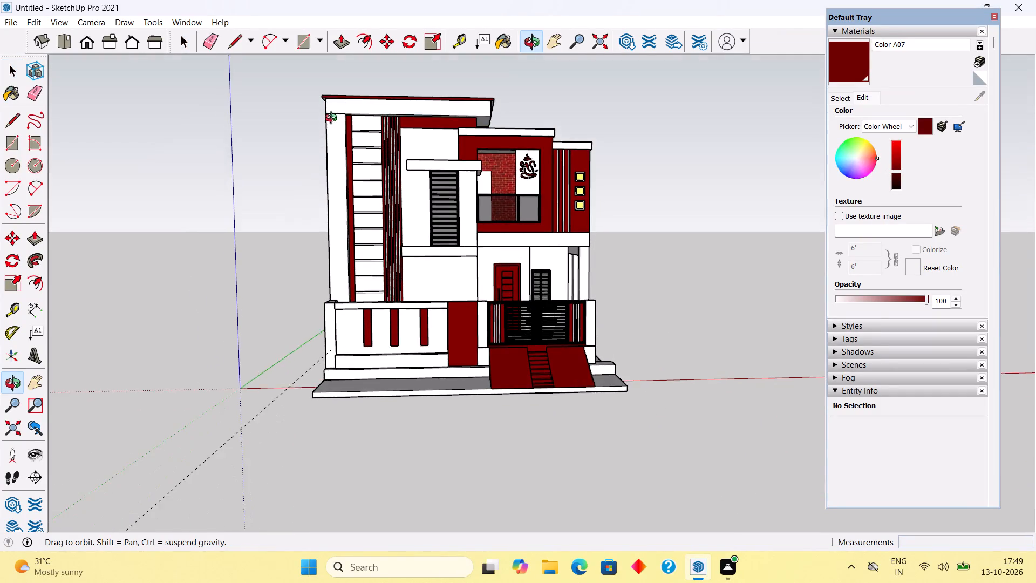
{"action": "middle_click_drag", "start_coordinate": [333, 119], "coordinate": [342, 137]}
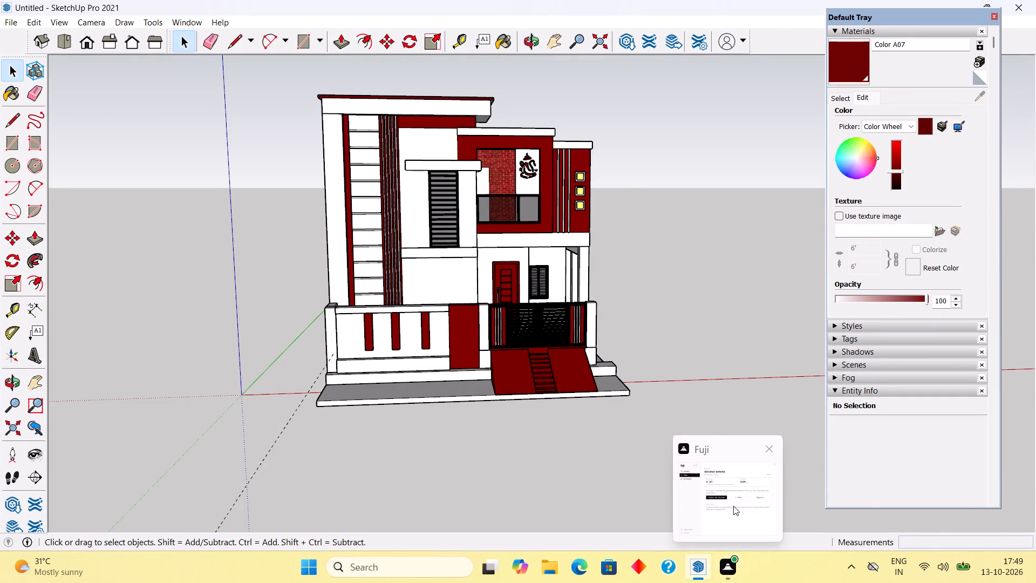
{"action": "middle_click_drag", "start_coordinate": [420, 236], "coordinate": [360, 207]}
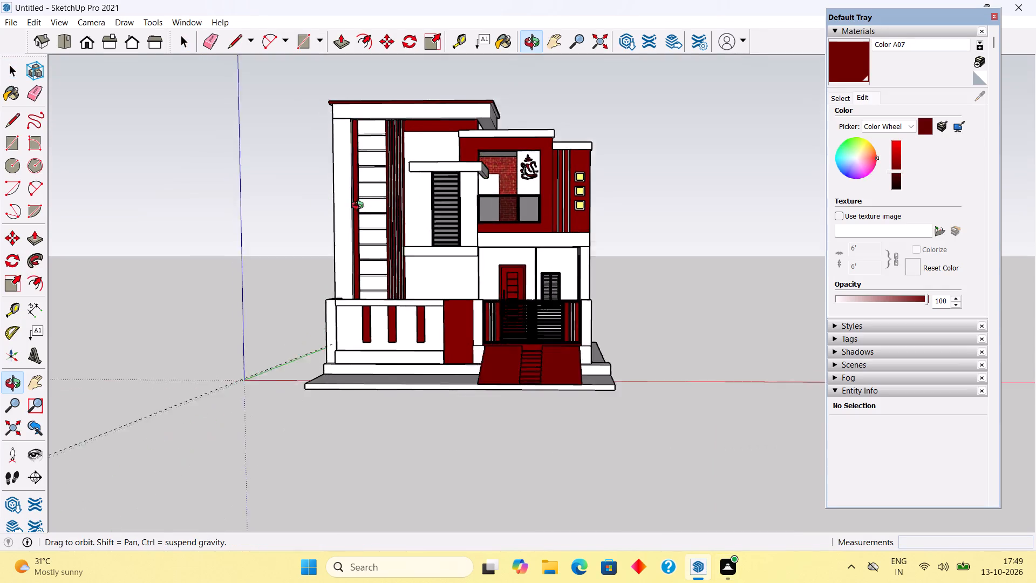
{"action": "middle_click_drag", "start_coordinate": [360, 207], "coordinate": [435, 135]}
{"action": "middle_click_drag", "start_coordinate": [506, 170], "coordinate": [577, 200]}
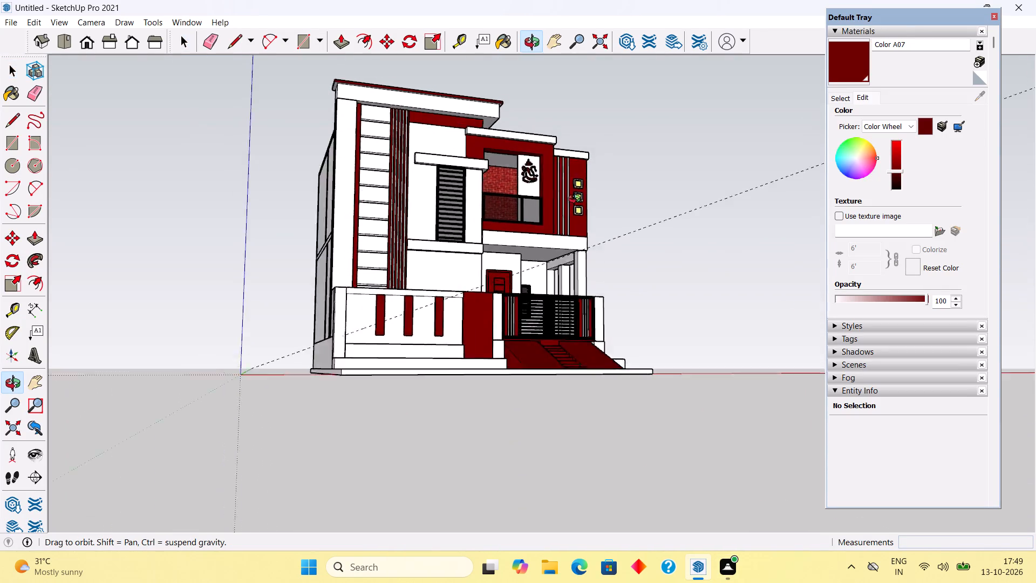
{"action": "middle_click_drag", "start_coordinate": [577, 200], "coordinate": [498, 193]}
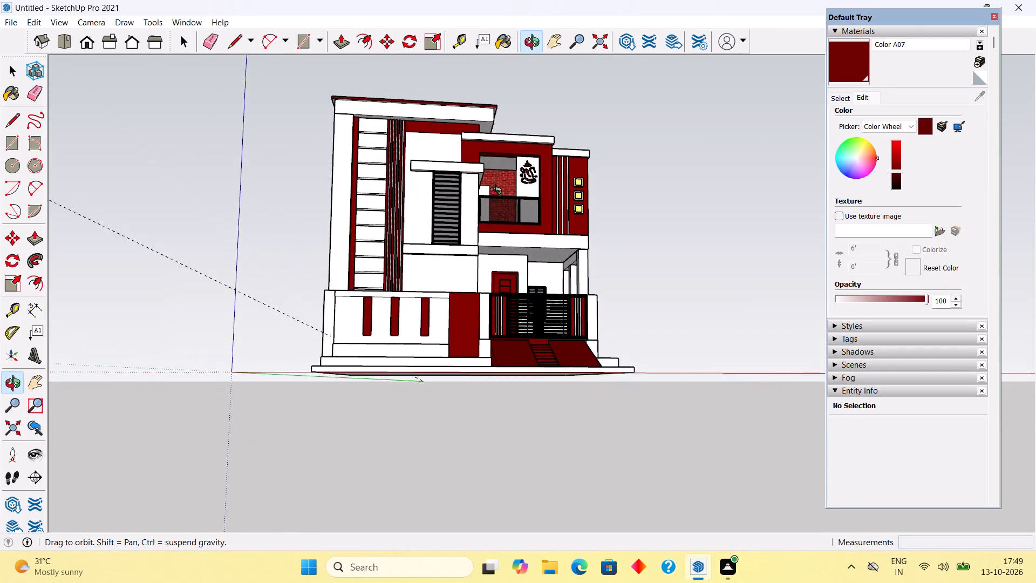
{"action": "middle_click_drag", "start_coordinate": [498, 193], "coordinate": [201, 294]}
{"action": "middle_click_drag", "start_coordinate": [558, 195], "coordinate": [792, 182]}
{"action": "scroll", "coordinate": [549, 187], "scroll_direction": "up", "scroll_amount": 14}
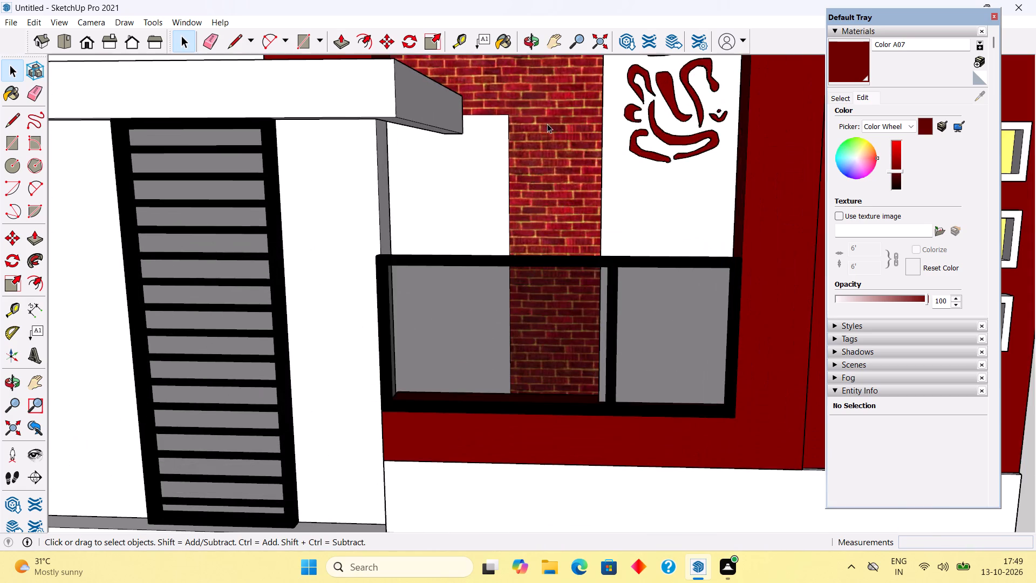
{"action": "scroll", "coordinate": [548, 124], "scroll_direction": "down", "scroll_amount": 10}
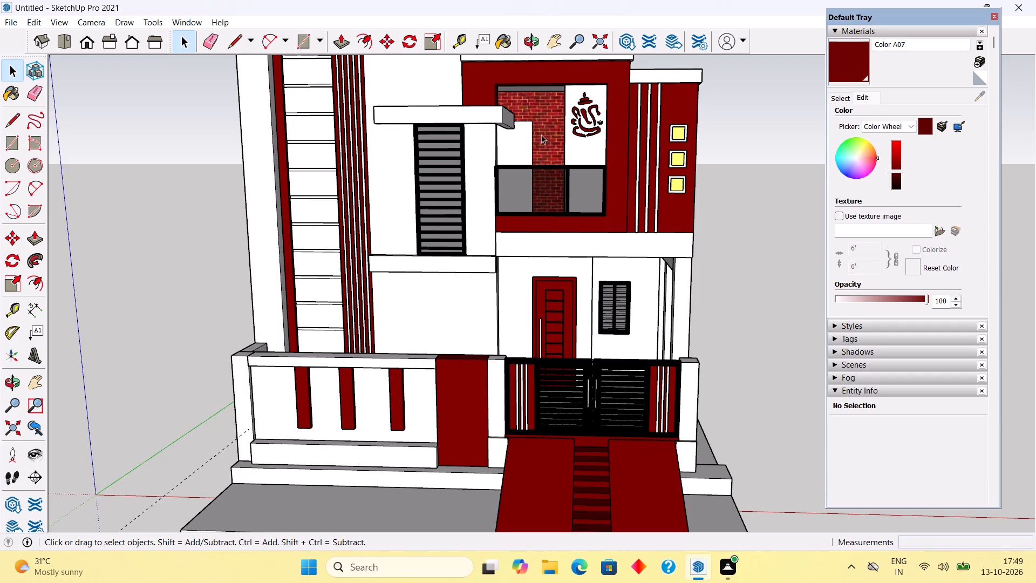
{"action": "scroll", "coordinate": [546, 216], "scroll_direction": "down", "scroll_amount": 2}
{"action": "middle_click_drag", "start_coordinate": [551, 148], "coordinate": [569, 86]}
{"action": "scroll", "coordinate": [526, 131], "scroll_direction": "up", "scroll_amount": 7}
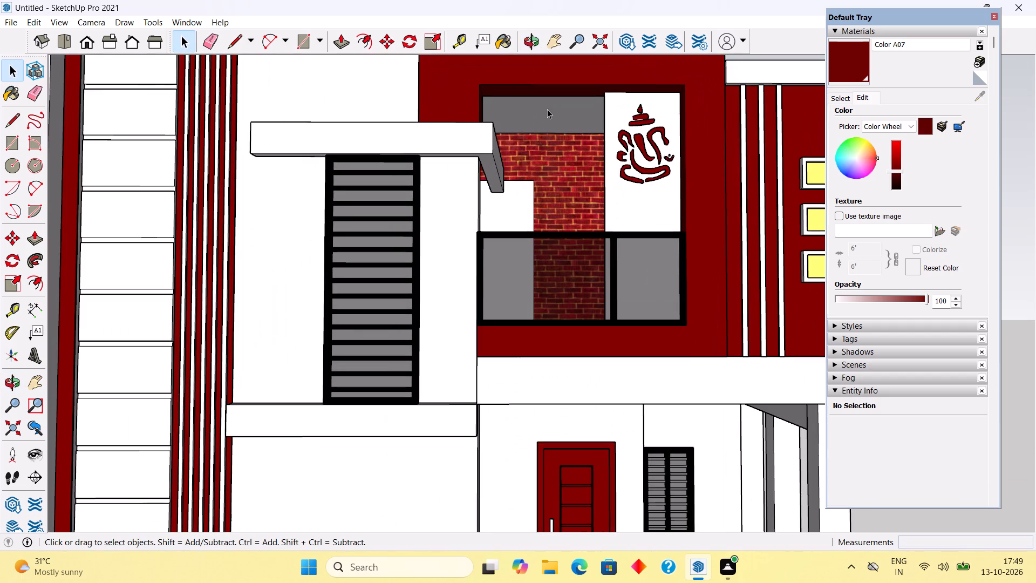
Open the groups behind the balcony to inspect the plain grey band above the brick wall, and close them again.
{"action": "left_click", "coordinate": [547, 109]}
{"action": "triple_click", "coordinate": [552, 120]}
{"action": "left_click", "coordinate": [552, 120]}
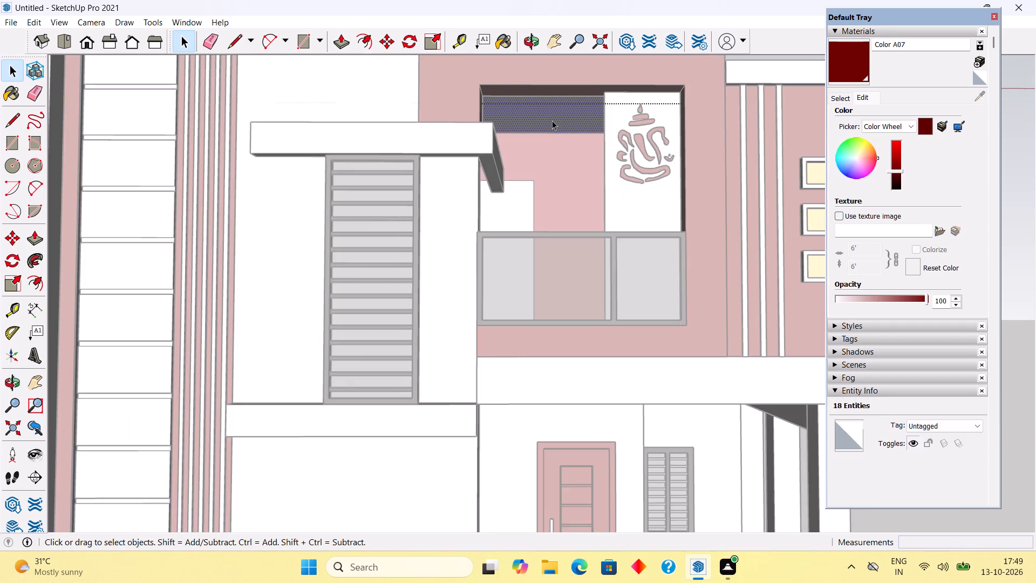
{"action": "middle_click_drag", "start_coordinate": [552, 120], "coordinate": [517, 152]}
{"action": "scroll", "coordinate": [517, 152], "scroll_direction": "down", "scroll_amount": 9}
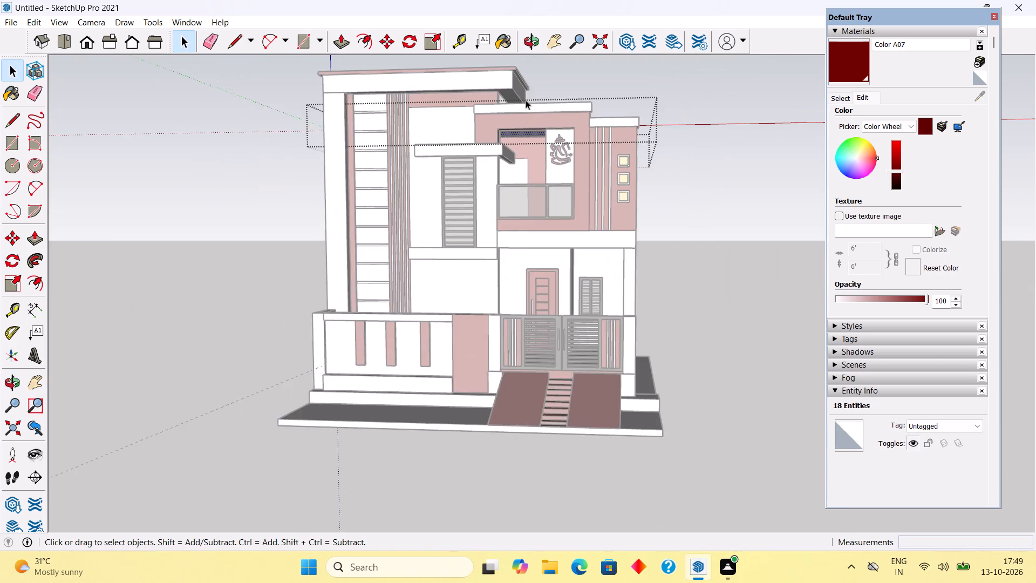
{"action": "scroll", "coordinate": [530, 83], "scroll_direction": "up", "scroll_amount": 13}
{"action": "middle_click_drag", "start_coordinate": [497, 161], "coordinate": [561, 57]}
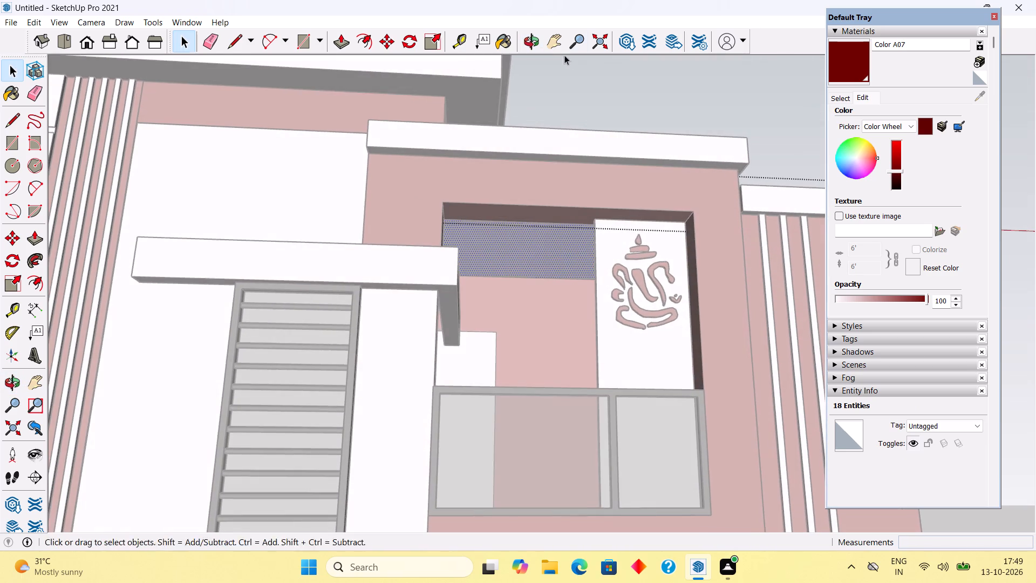
{"action": "scroll", "coordinate": [576, 245], "scroll_direction": "up", "scroll_amount": 9}
{"action": "scroll", "coordinate": [497, 247], "scroll_direction": "up", "scroll_amount": 3}
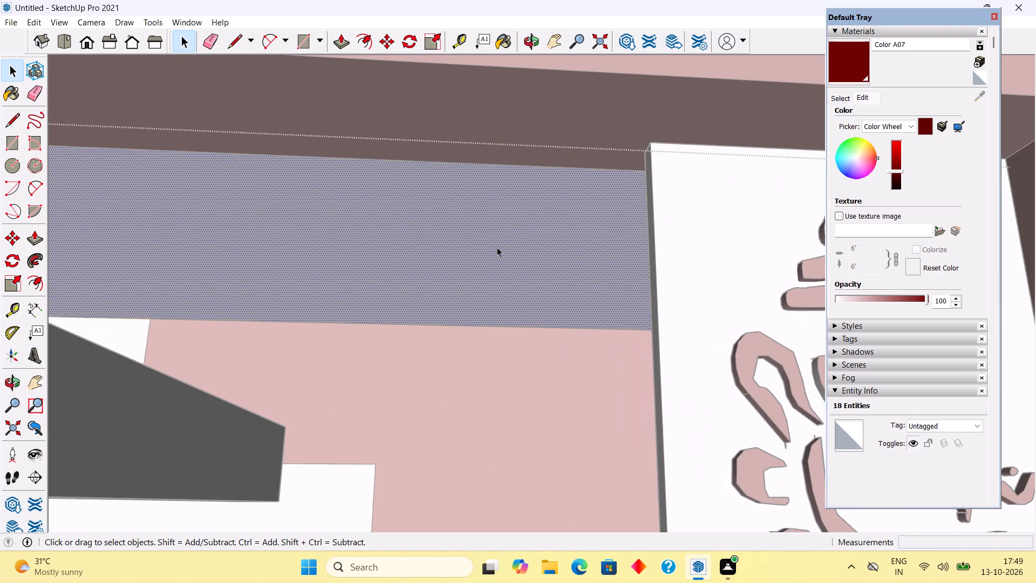
{"action": "middle_click_drag", "start_coordinate": [497, 247], "coordinate": [324, 257]}
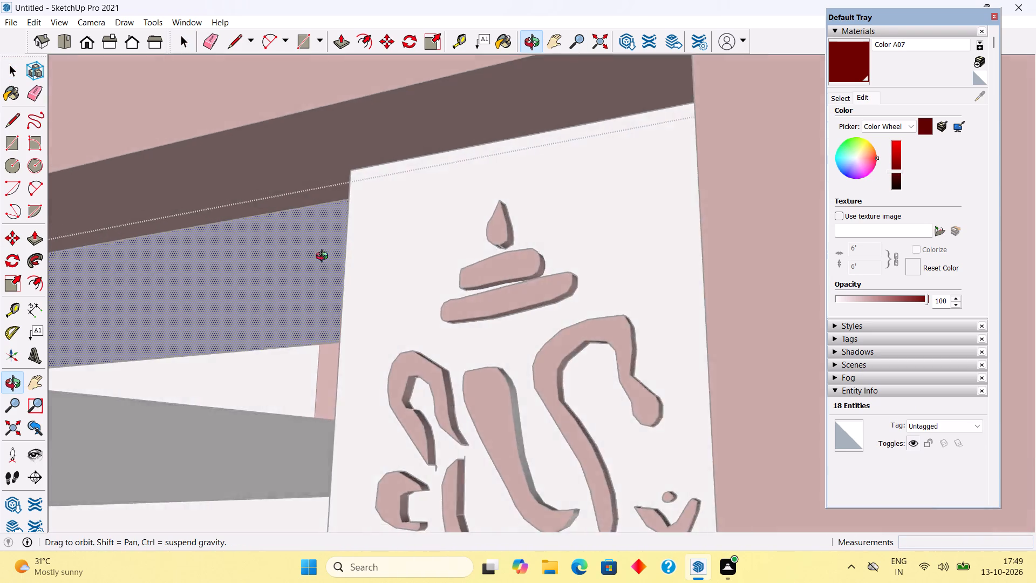
{"action": "middle_click_drag", "start_coordinate": [324, 257], "coordinate": [583, 271]}
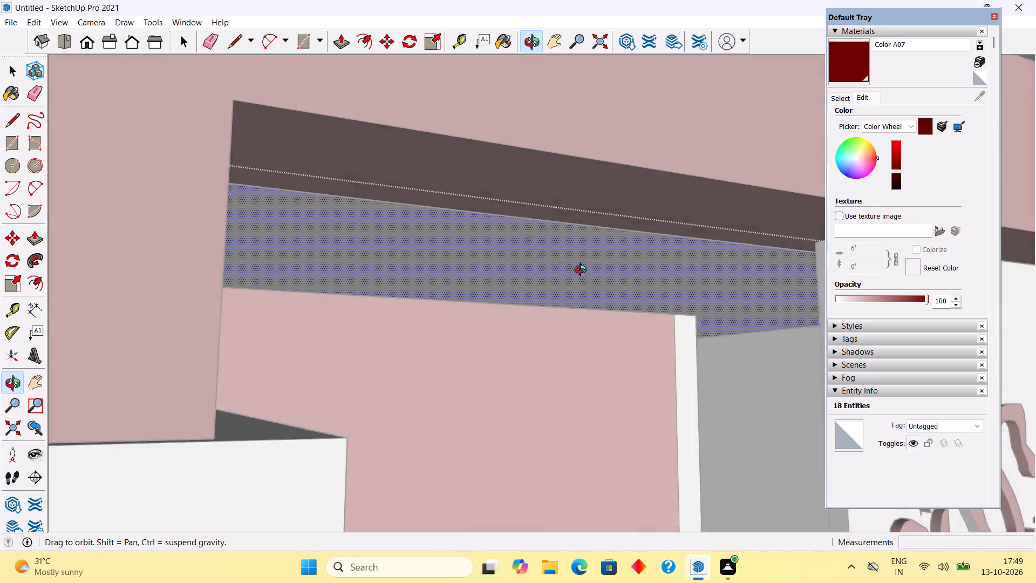
{"action": "middle_click_drag", "start_coordinate": [583, 271], "coordinate": [571, 287]}
{"action": "left_click", "coordinate": [303, 337]}
{"action": "double_click", "coordinate": [298, 330]}
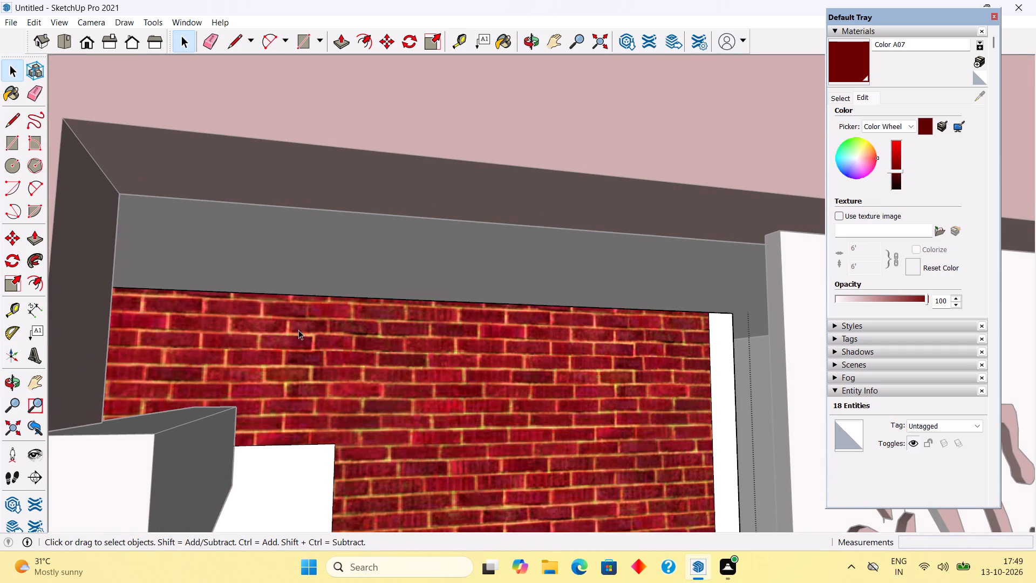
{"action": "middle_click_drag", "start_coordinate": [407, 285], "coordinate": [393, 284]}
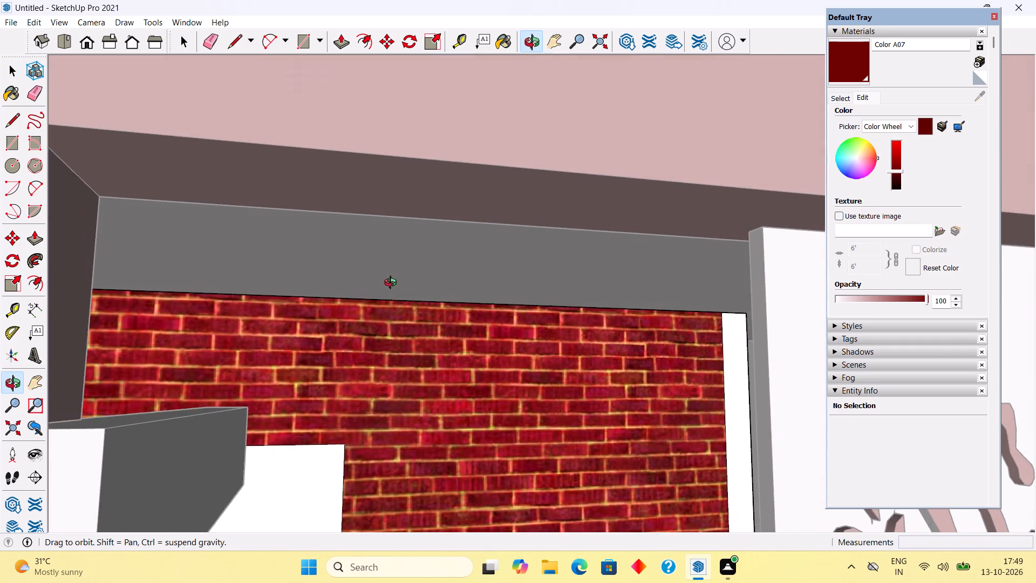
{"action": "middle_click_drag", "start_coordinate": [393, 284], "coordinate": [587, 296]}
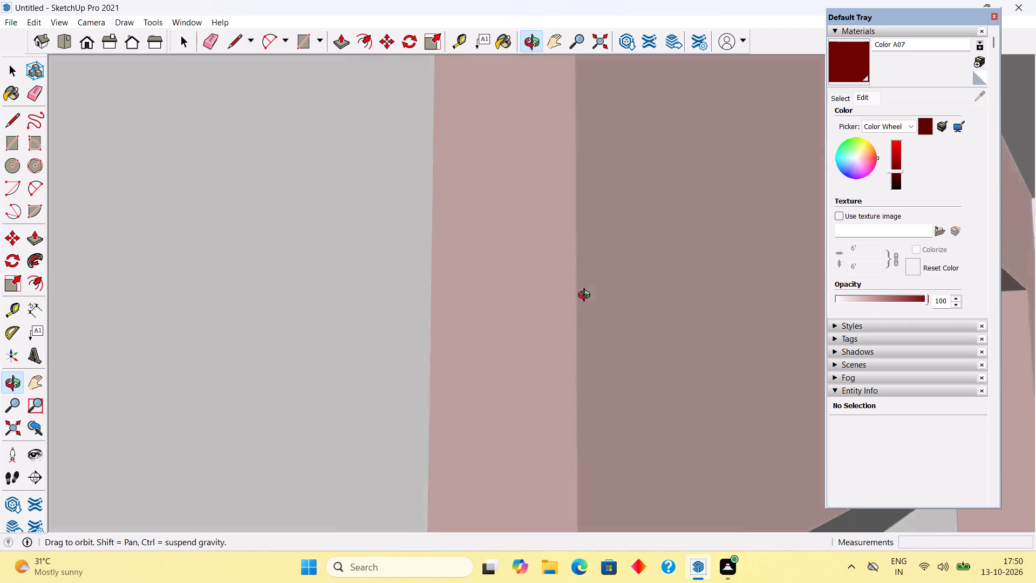
{"action": "middle_click_drag", "start_coordinate": [587, 296], "coordinate": [123, 292]}
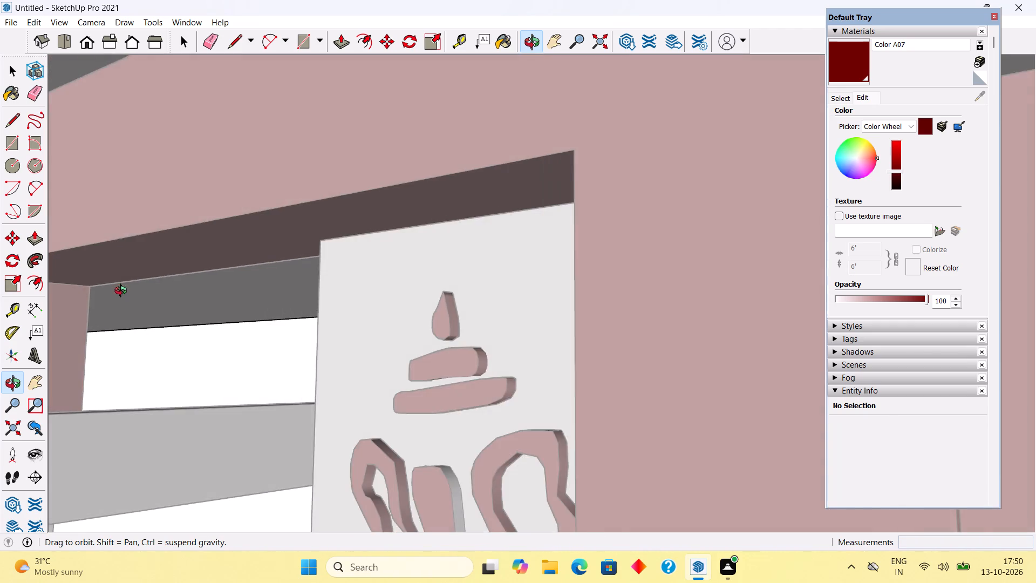
{"action": "middle_click_drag", "start_coordinate": [123, 292], "coordinate": [253, 322]}
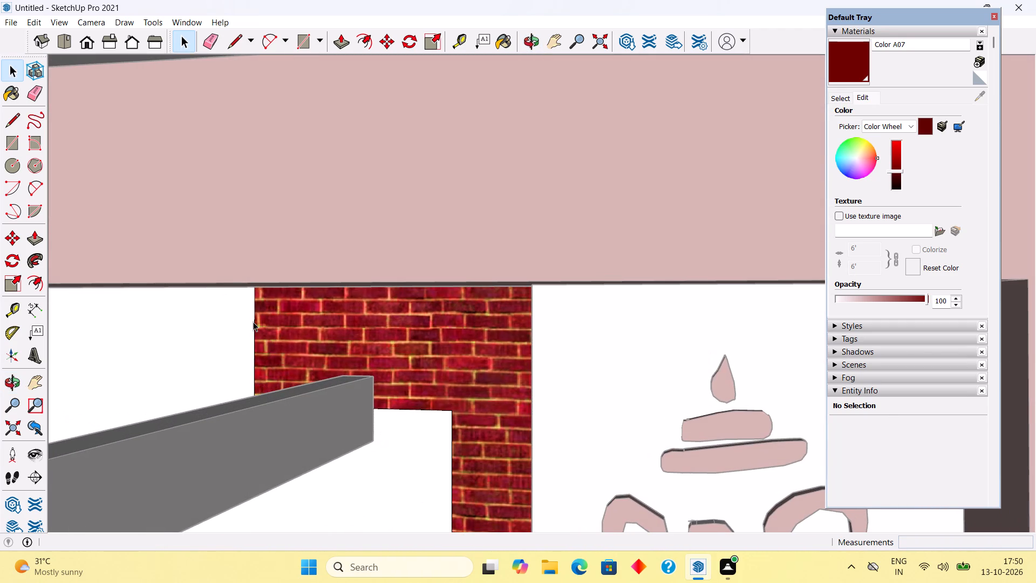
{"action": "scroll", "coordinate": [253, 322], "scroll_direction": "down", "scroll_amount": 13}
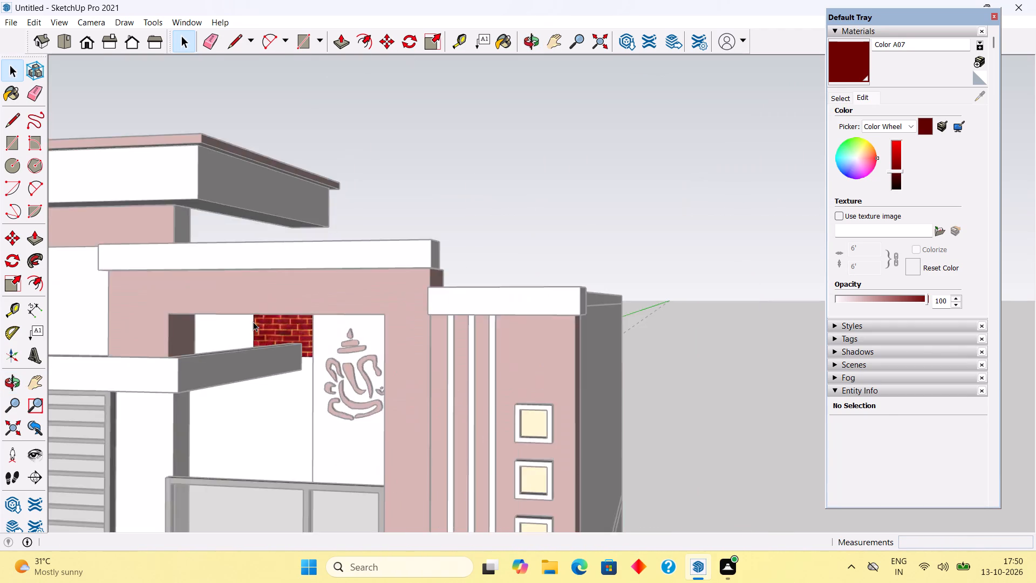
{"action": "left_click", "coordinate": [384, 257]}
Delete all construction guides from the model.
{"action": "scroll", "coordinate": [379, 256], "scroll_direction": "down", "scroll_amount": 12}
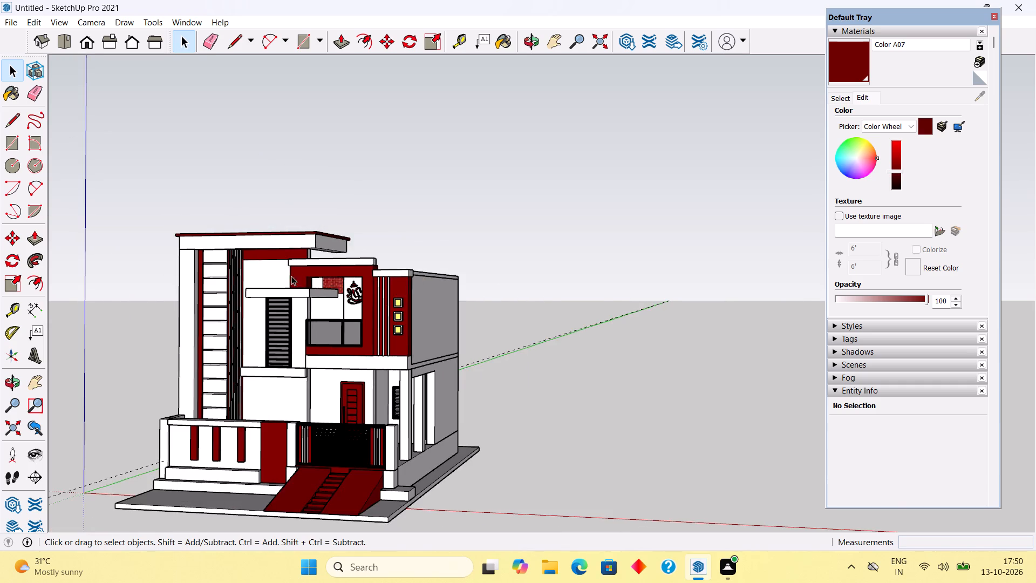
{"action": "middle_click_drag", "start_coordinate": [296, 285], "coordinate": [472, 333]}
{"action": "scroll", "coordinate": [472, 340], "scroll_direction": "down", "scroll_amount": 4}
{"action": "middle_click_drag", "start_coordinate": [530, 386], "coordinate": [422, 258]}
{"action": "scroll", "coordinate": [281, 419], "scroll_direction": "down", "scroll_amount": 6}
{"action": "scroll", "coordinate": [277, 333], "scroll_direction": "up", "scroll_amount": 2}
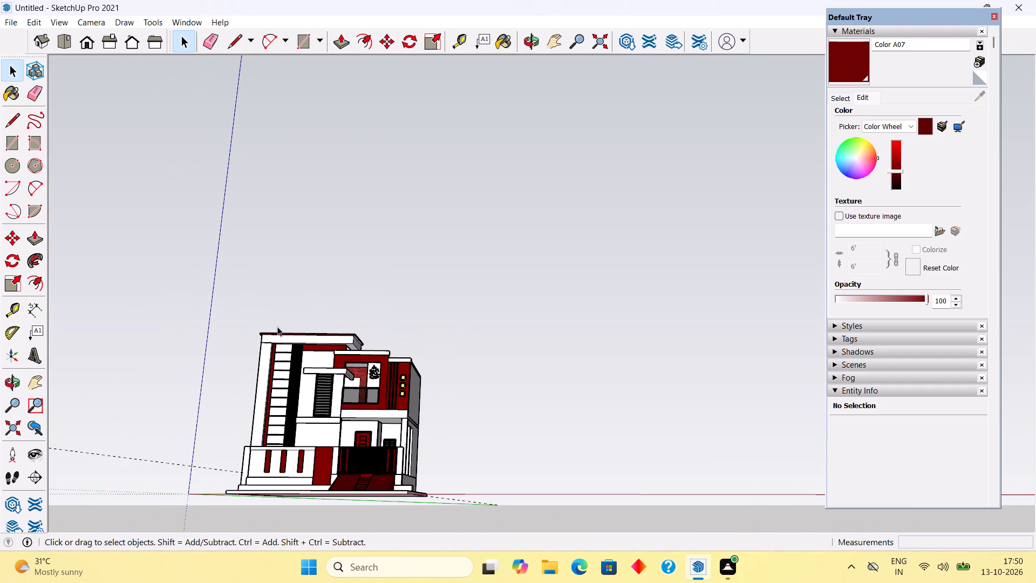
{"action": "left_click", "coordinate": [32, 22]}
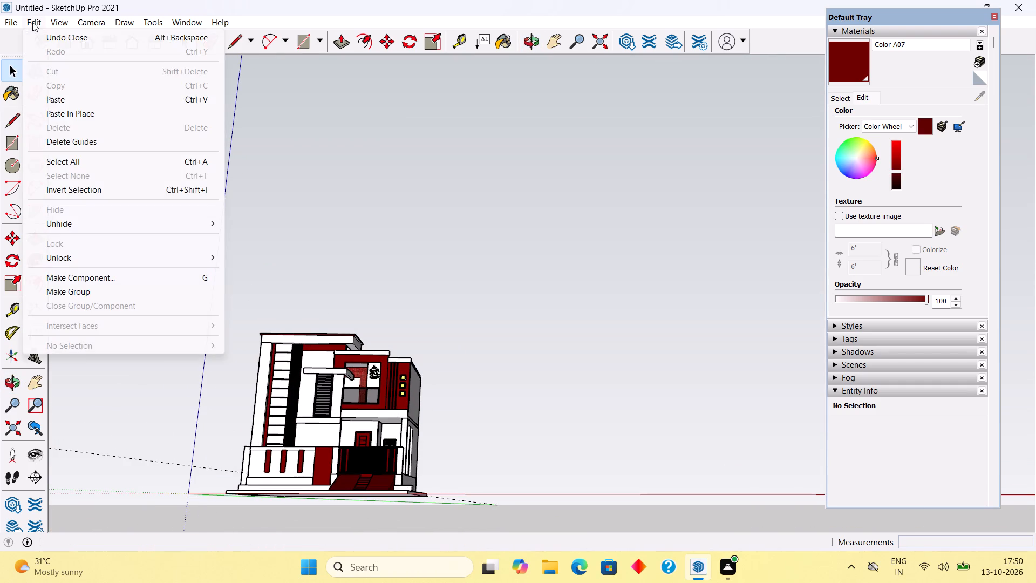
{"action": "left_click", "coordinate": [107, 142]}
Examine the full front elevation from different distances and angles, from the top parapet down to the gate and ramp.
{"action": "scroll", "coordinate": [274, 164], "scroll_direction": "down", "scroll_amount": 4}
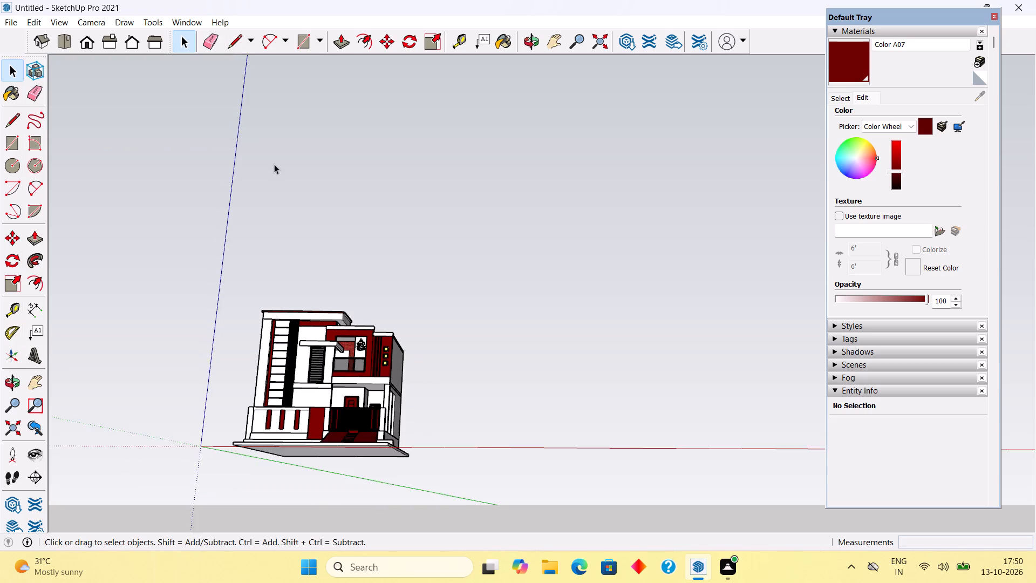
{"action": "middle_click_drag", "start_coordinate": [290, 268], "coordinate": [456, 382]}
{"action": "middle_click_drag", "start_coordinate": [364, 406], "coordinate": [276, 421]}
{"action": "scroll", "coordinate": [276, 421], "scroll_direction": "up", "scroll_amount": 2}
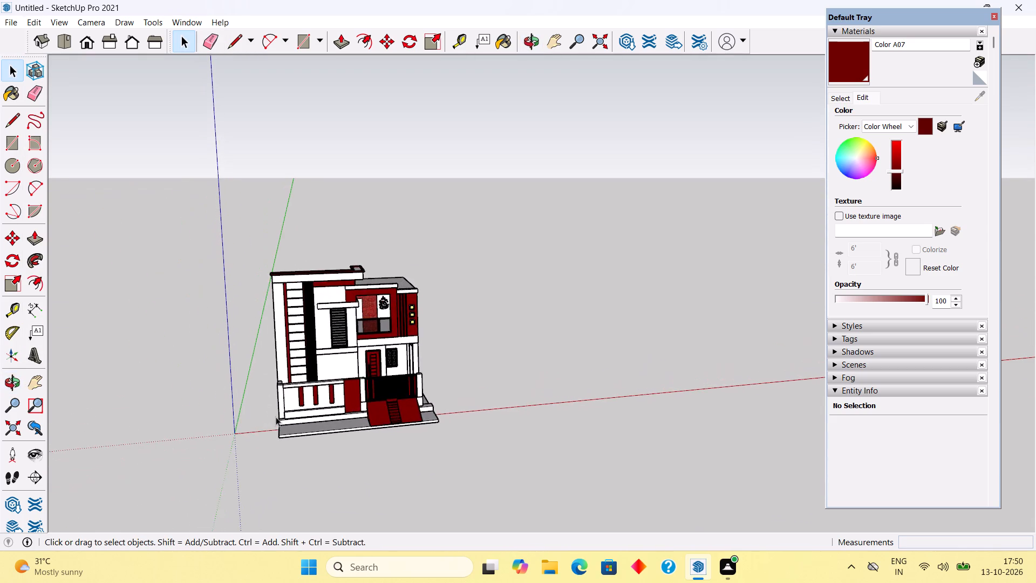
{"action": "scroll", "coordinate": [294, 432], "scroll_direction": "up", "scroll_amount": 4}
{"action": "middle_click_drag", "start_coordinate": [296, 428], "coordinate": [263, 393]}
{"action": "scroll", "coordinate": [263, 394], "scroll_direction": "up", "scroll_amount": 6}
{"action": "middle_click_drag", "start_coordinate": [263, 388], "coordinate": [242, 384]}
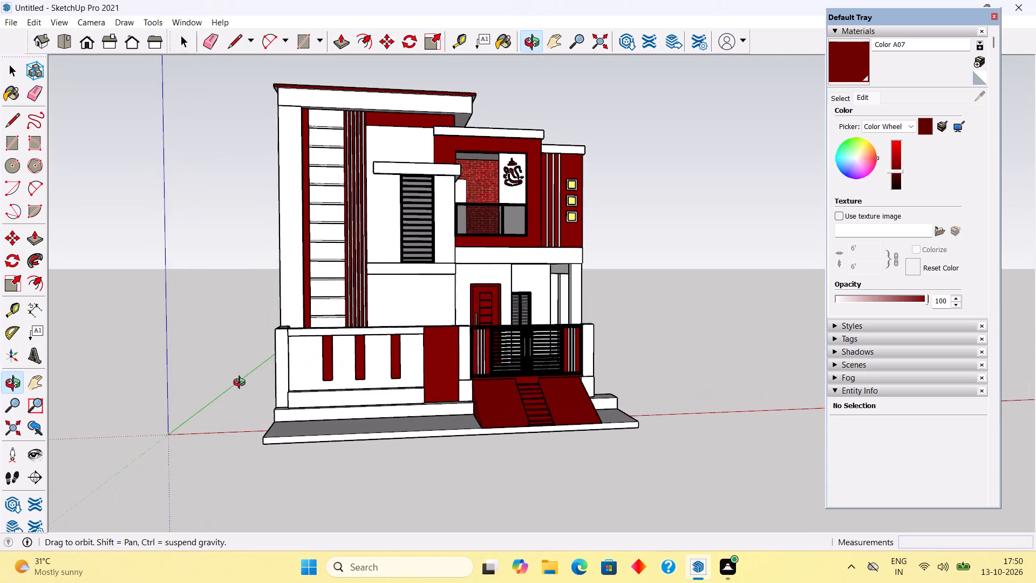
{"action": "middle_click_drag", "start_coordinate": [242, 384], "coordinate": [227, 383]}
{"action": "scroll", "coordinate": [227, 383], "scroll_direction": "up", "scroll_amount": 3}
{"action": "scroll", "coordinate": [227, 383], "scroll_direction": "down", "scroll_amount": 3}
{"action": "scroll", "coordinate": [229, 247], "scroll_direction": "up", "scroll_amount": 1}
{"action": "middle_click_drag", "start_coordinate": [229, 247], "coordinate": [229, 246]}
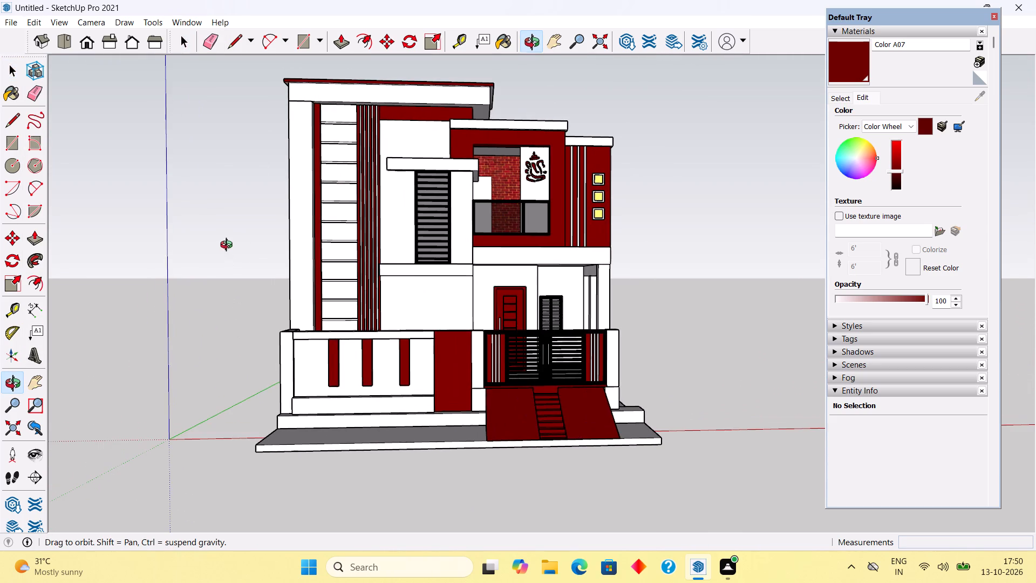
{"action": "middle_click_drag", "start_coordinate": [229, 246], "coordinate": [217, 253]}
{"action": "scroll", "coordinate": [217, 253], "scroll_direction": "up", "scroll_amount": 1}
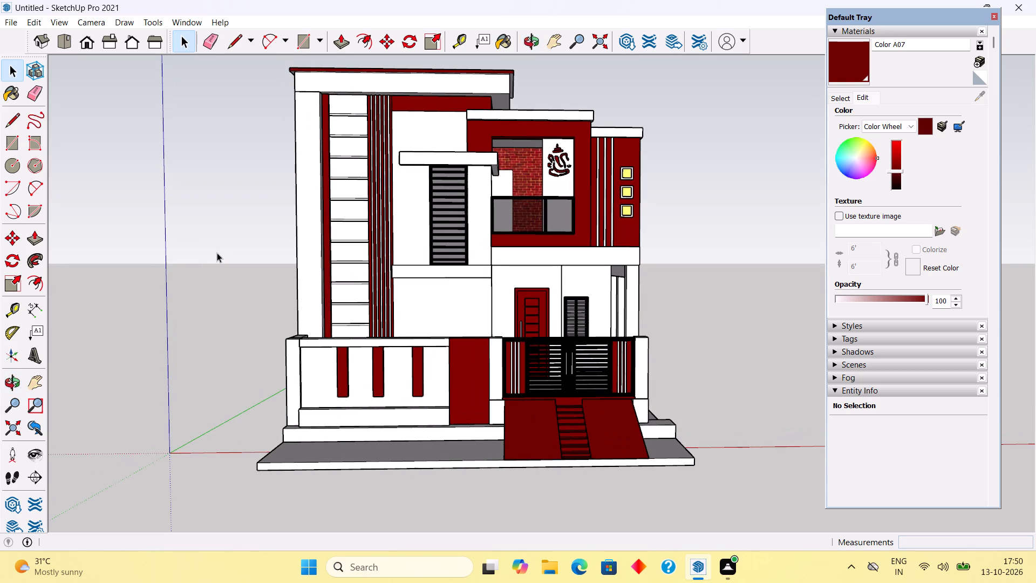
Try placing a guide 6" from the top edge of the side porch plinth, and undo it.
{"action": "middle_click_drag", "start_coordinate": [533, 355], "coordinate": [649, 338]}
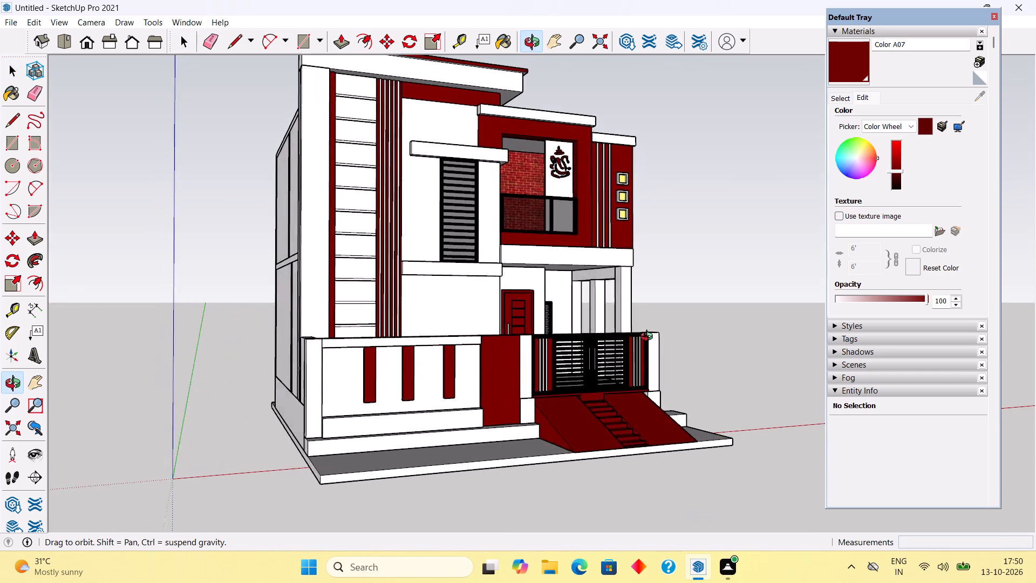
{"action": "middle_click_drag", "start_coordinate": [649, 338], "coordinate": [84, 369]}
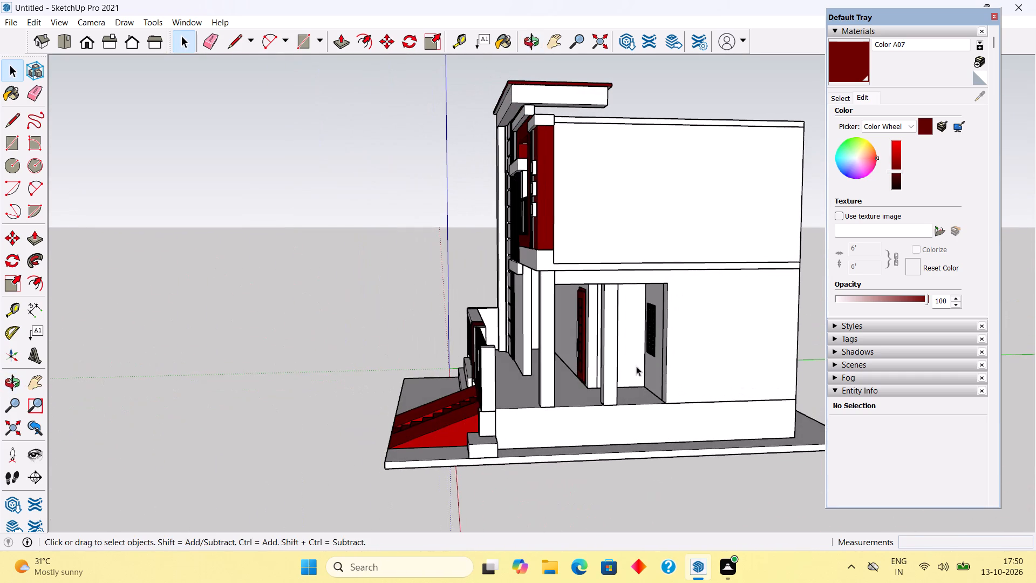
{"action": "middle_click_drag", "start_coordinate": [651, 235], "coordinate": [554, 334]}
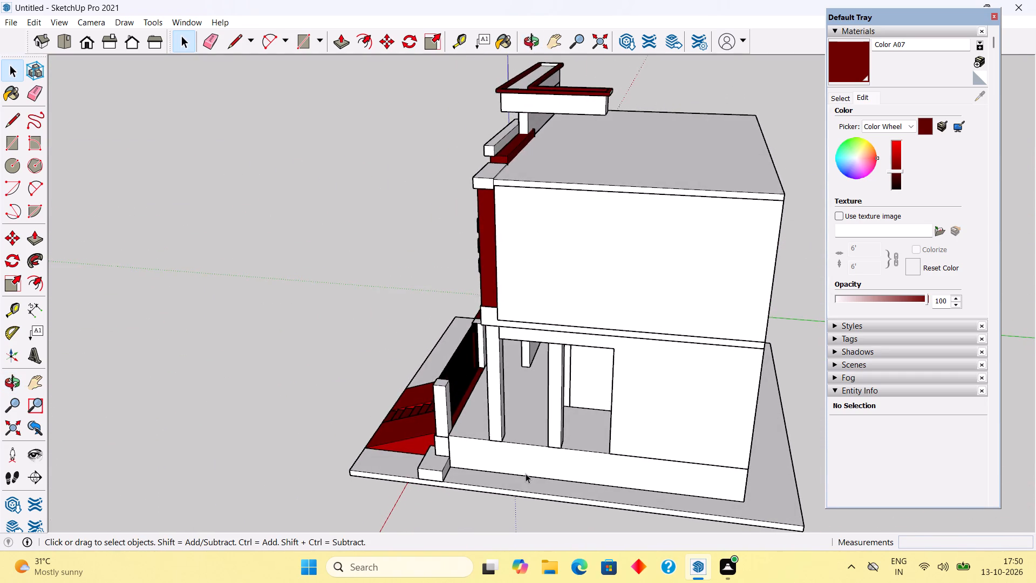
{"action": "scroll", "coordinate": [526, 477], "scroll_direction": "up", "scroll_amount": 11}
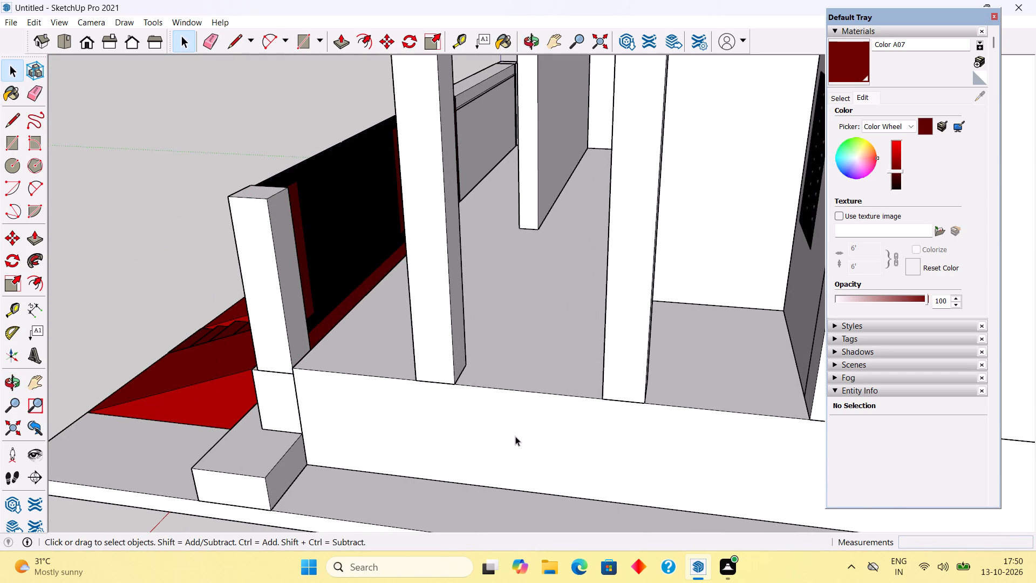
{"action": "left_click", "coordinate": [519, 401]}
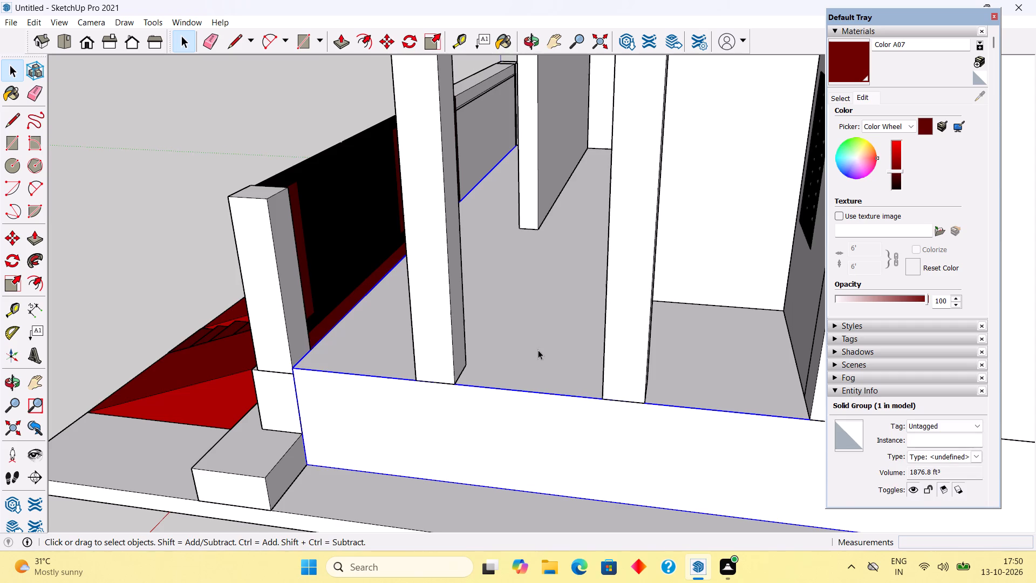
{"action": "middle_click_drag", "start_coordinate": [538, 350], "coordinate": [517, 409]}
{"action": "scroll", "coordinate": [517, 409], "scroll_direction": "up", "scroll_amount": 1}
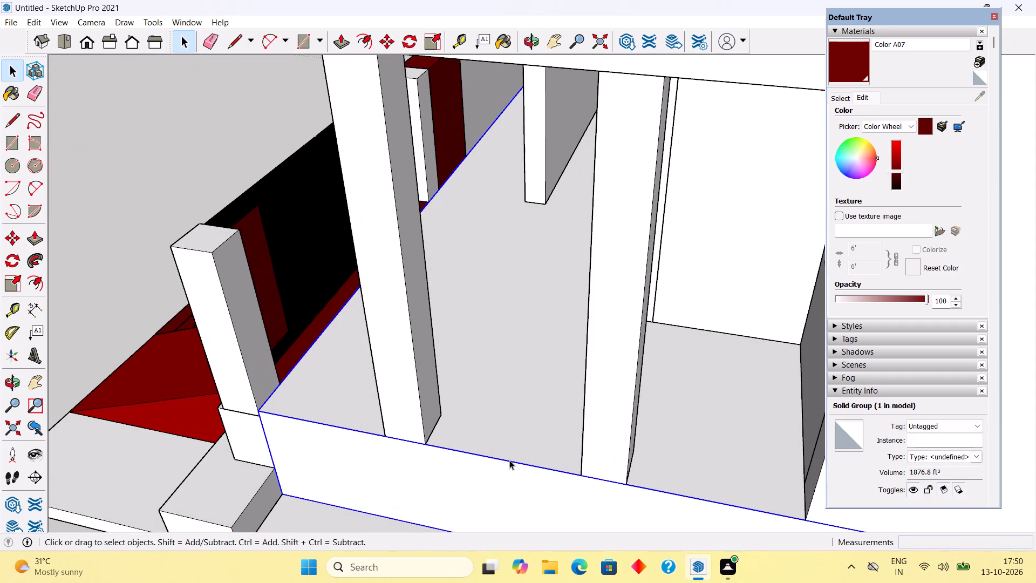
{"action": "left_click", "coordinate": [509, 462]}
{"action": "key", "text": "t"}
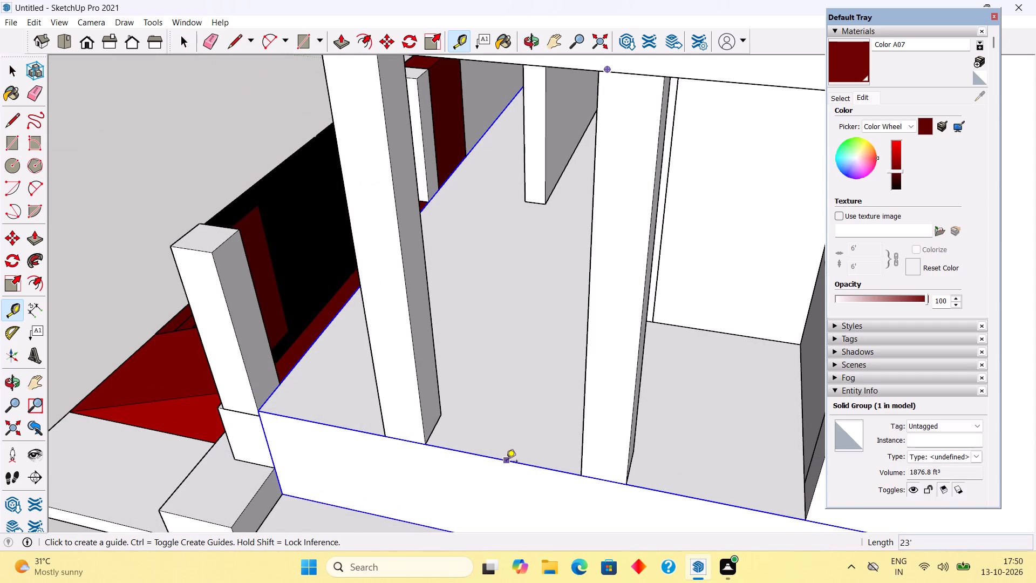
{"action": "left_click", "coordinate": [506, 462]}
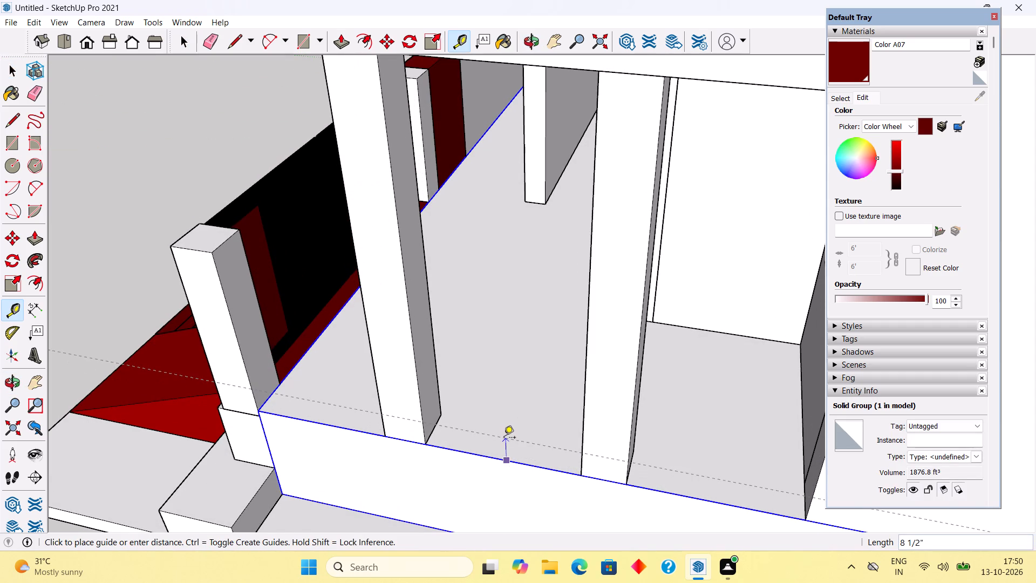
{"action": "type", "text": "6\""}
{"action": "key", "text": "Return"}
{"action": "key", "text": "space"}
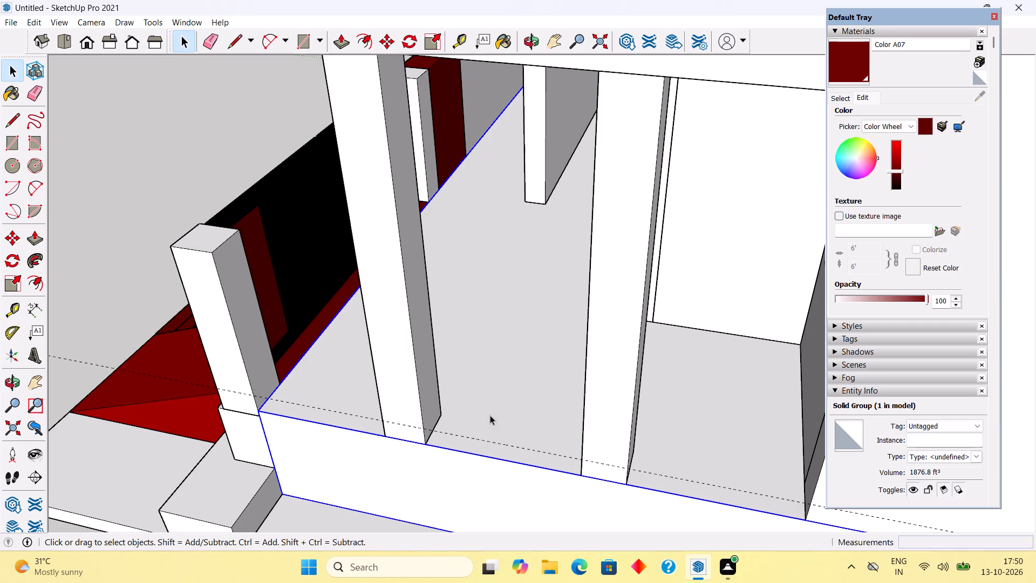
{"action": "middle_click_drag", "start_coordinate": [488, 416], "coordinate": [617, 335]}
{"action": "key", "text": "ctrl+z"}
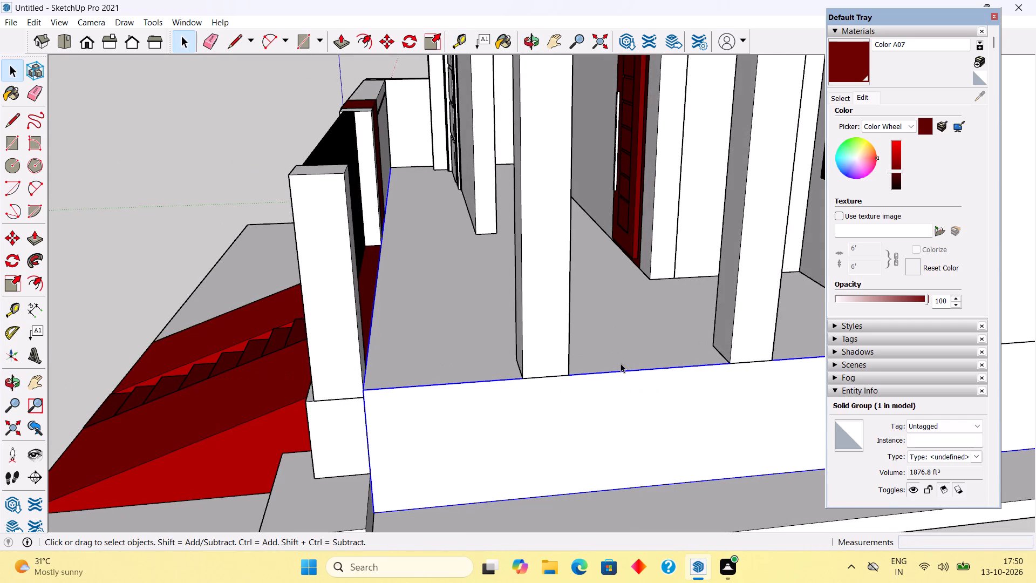
Place a guide on the porch floor 6" inside the plinth's outer side edge.
{"action": "scroll", "coordinate": [621, 363], "scroll_direction": "down", "scroll_amount": 11}
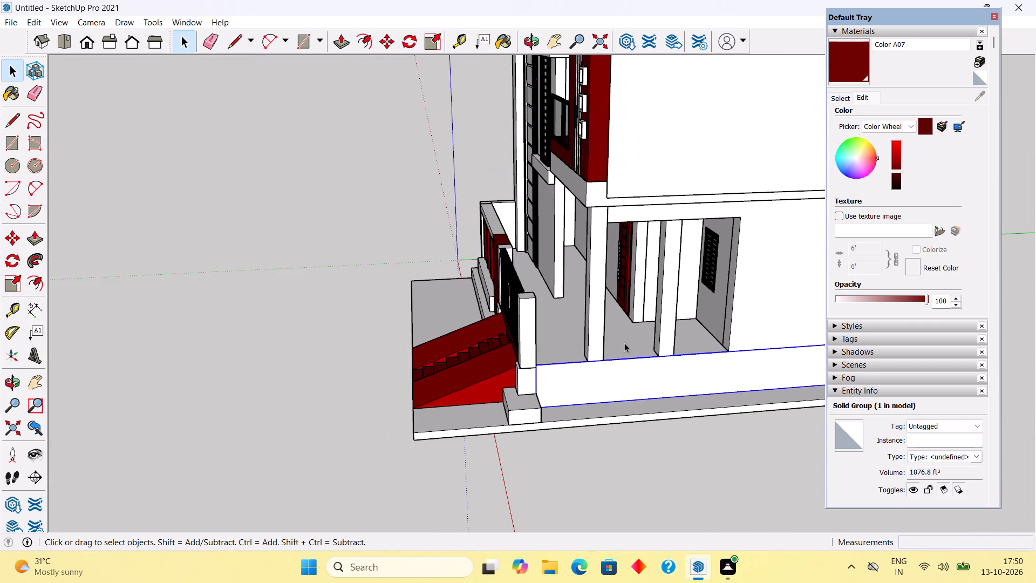
{"action": "scroll", "coordinate": [803, 253], "scroll_direction": "up", "scroll_amount": 6}
{"action": "scroll", "coordinate": [699, 477], "scroll_direction": "down", "scroll_amount": 5}
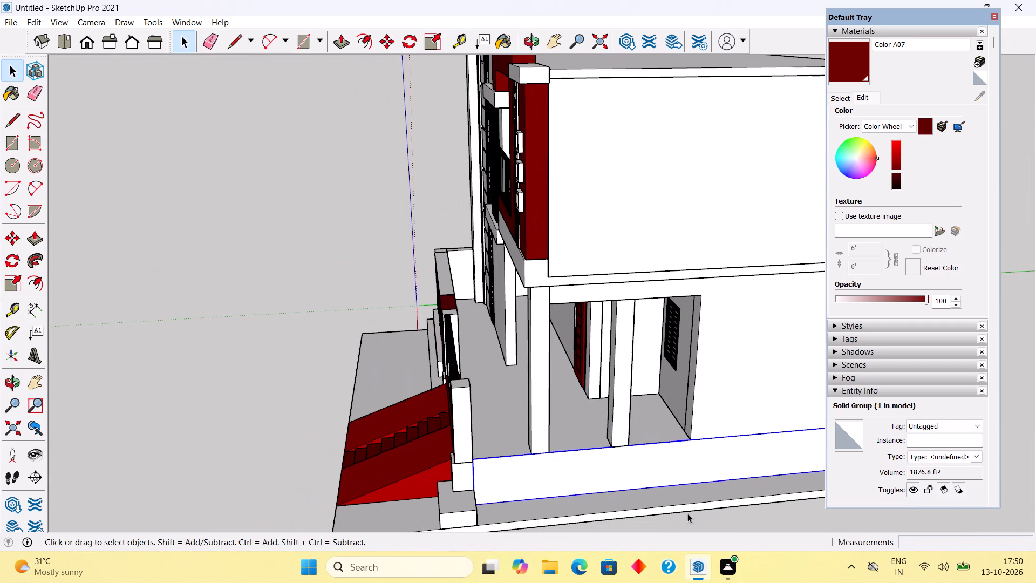
{"action": "left_click", "coordinate": [688, 513]}
{"action": "middle_click_drag", "start_coordinate": [679, 450], "coordinate": [662, 508]}
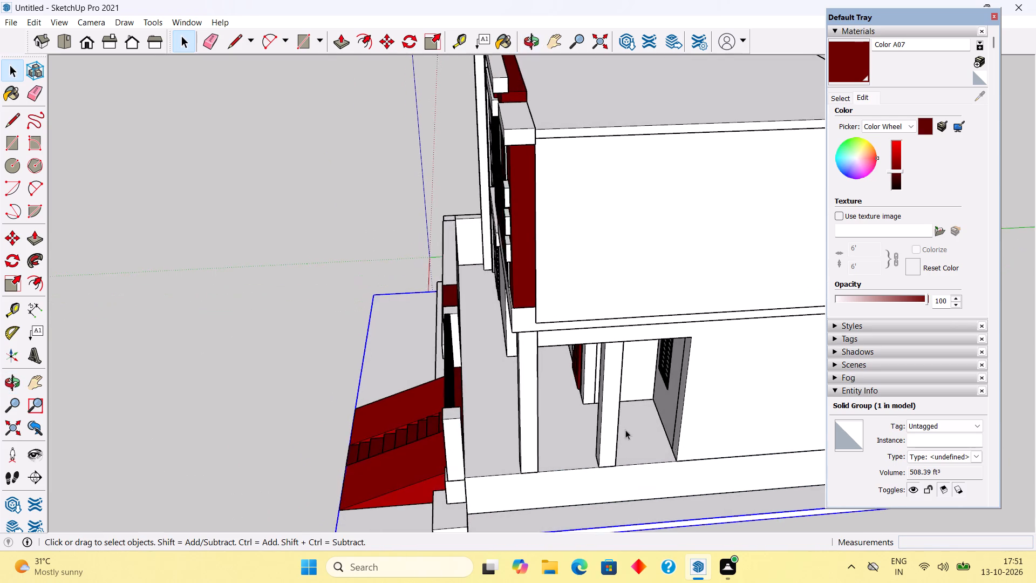
{"action": "scroll", "coordinate": [615, 434], "scroll_direction": "up", "scroll_amount": 9}
{"action": "middle_click_drag", "start_coordinate": [570, 418], "coordinate": [493, 343]}
{"action": "scroll", "coordinate": [492, 338], "scroll_direction": "down", "scroll_amount": 4}
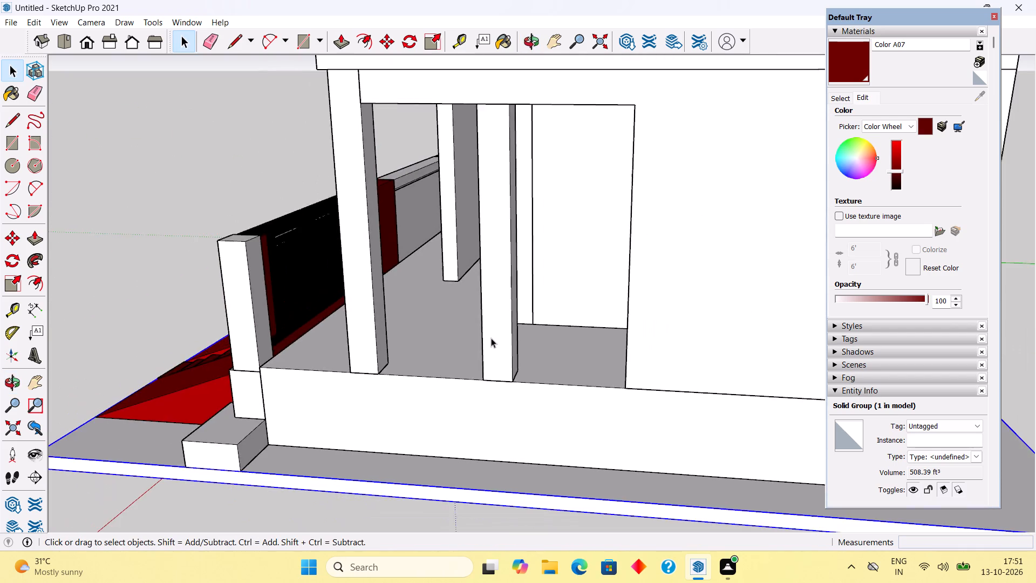
{"action": "middle_click_drag", "start_coordinate": [491, 337], "coordinate": [487, 410]}
{"action": "scroll", "coordinate": [469, 445], "scroll_direction": "up", "scroll_amount": 5}
{"action": "key", "text": "t"}
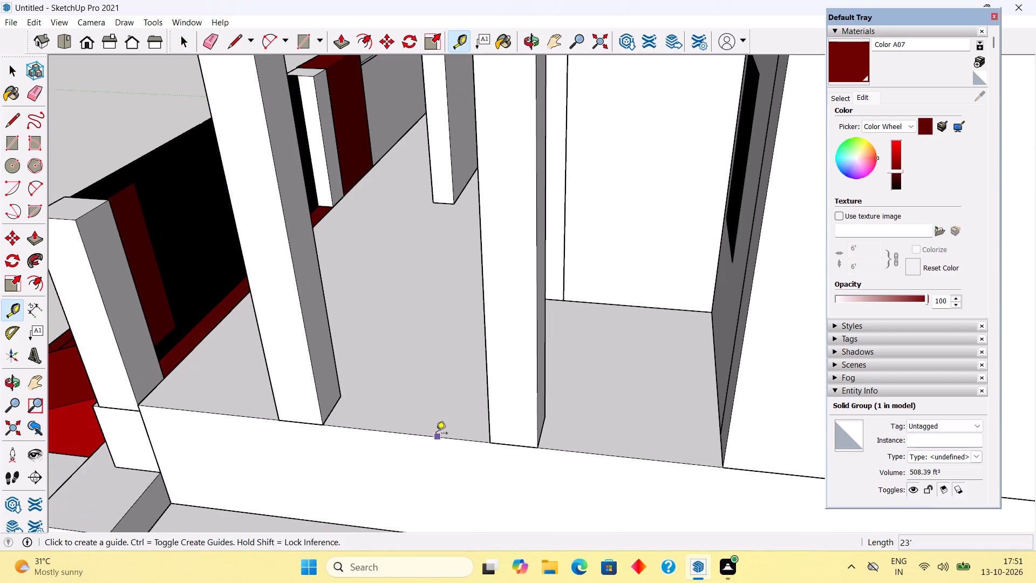
{"action": "left_click", "coordinate": [436, 434]}
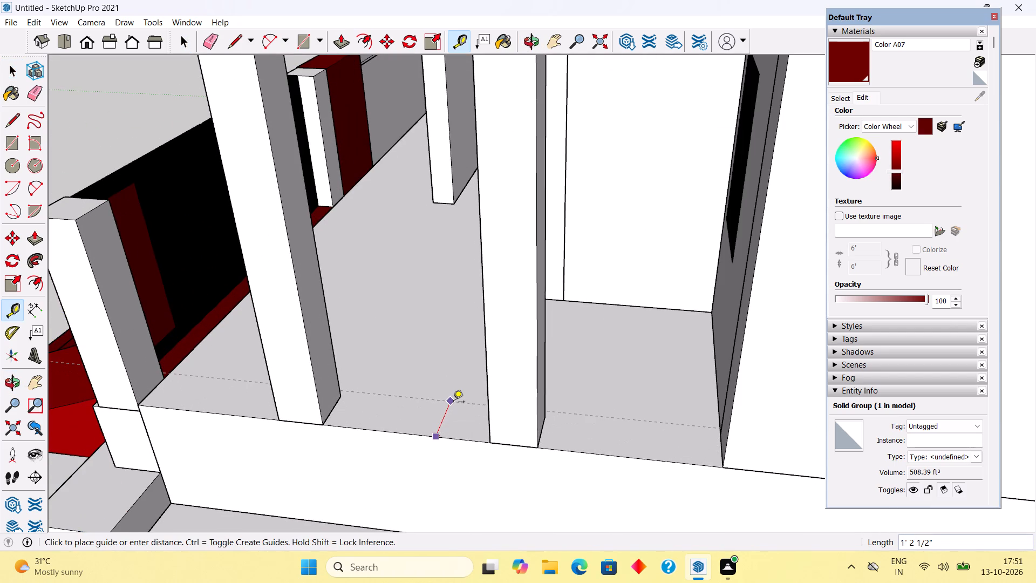
{"action": "type", "text": "6\""}
{"action": "key", "text": "Return"}
{"action": "key", "text": "space"}
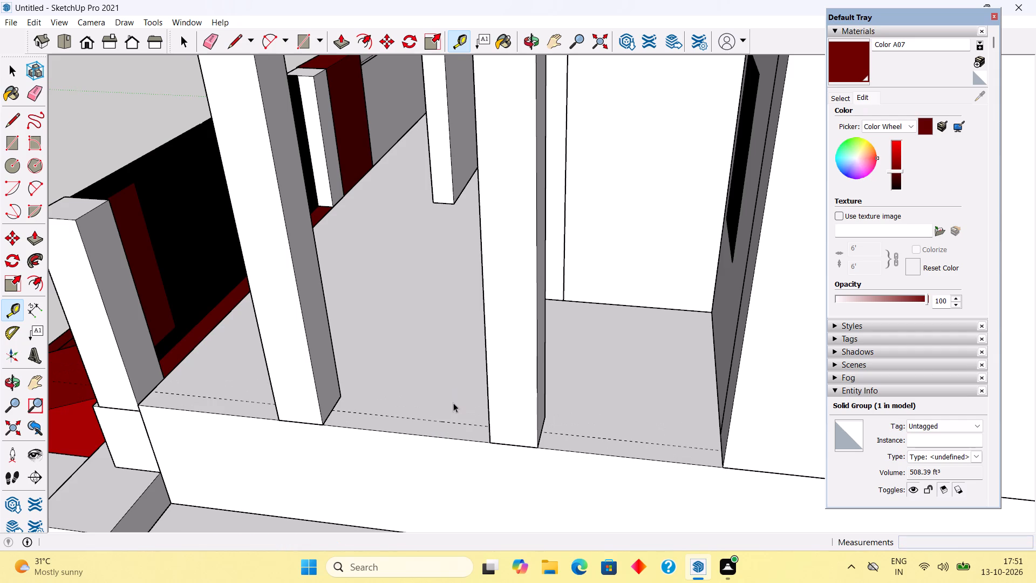
Build a low wall from a 6" by 3' 4" rectangle between the gate pillar and first porch column, pulled up 3'.
{"action": "type", "text": "r"}
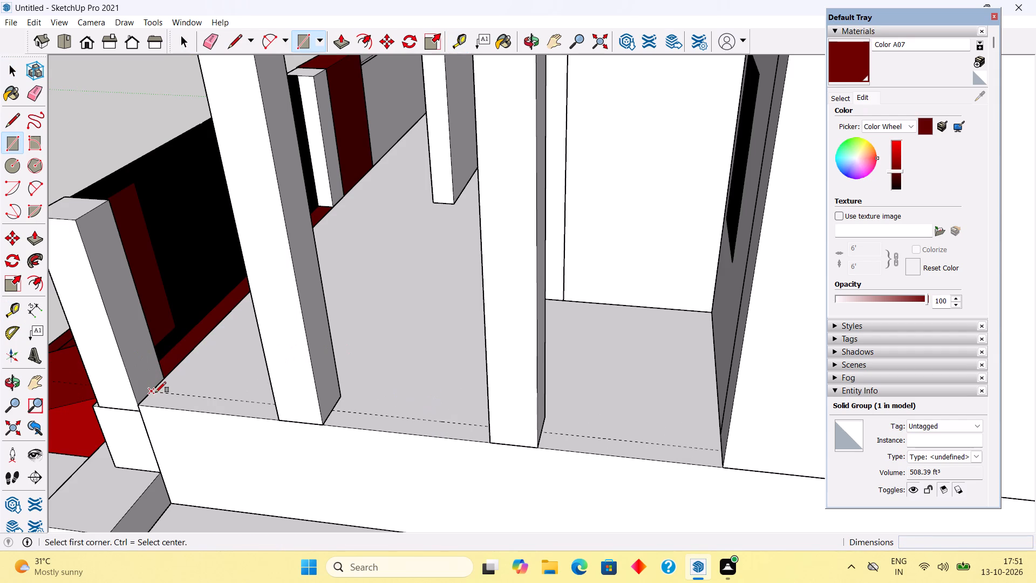
{"action": "left_click", "coordinate": [155, 392]}
{"action": "left_click", "coordinate": [276, 422]}
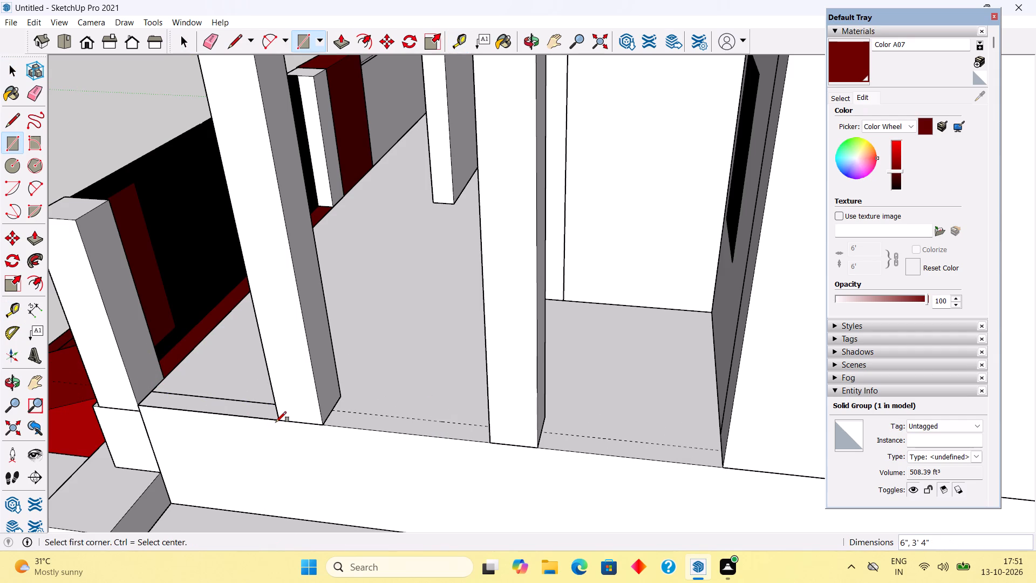
{"action": "key", "text": "p"}
{"action": "left_click", "coordinate": [169, 401]}
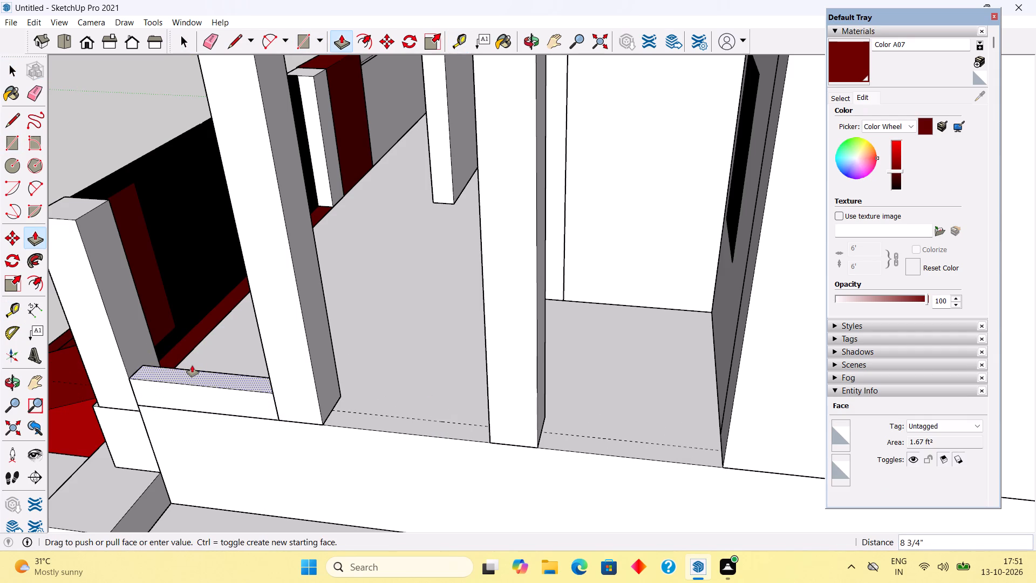
{"action": "key", "text": "3"}
{"action": "key", "text": "apostrophe"}
{"action": "key", "text": "Return"}
{"action": "key", "text": "space"}
Make the new low wall beside the gate pillar a group.
{"action": "type", "text": "m"}
{"action": "left_click", "coordinate": [193, 365]}
{"action": "key", "text": "space"}
{"action": "triple_click", "coordinate": [193, 365]}
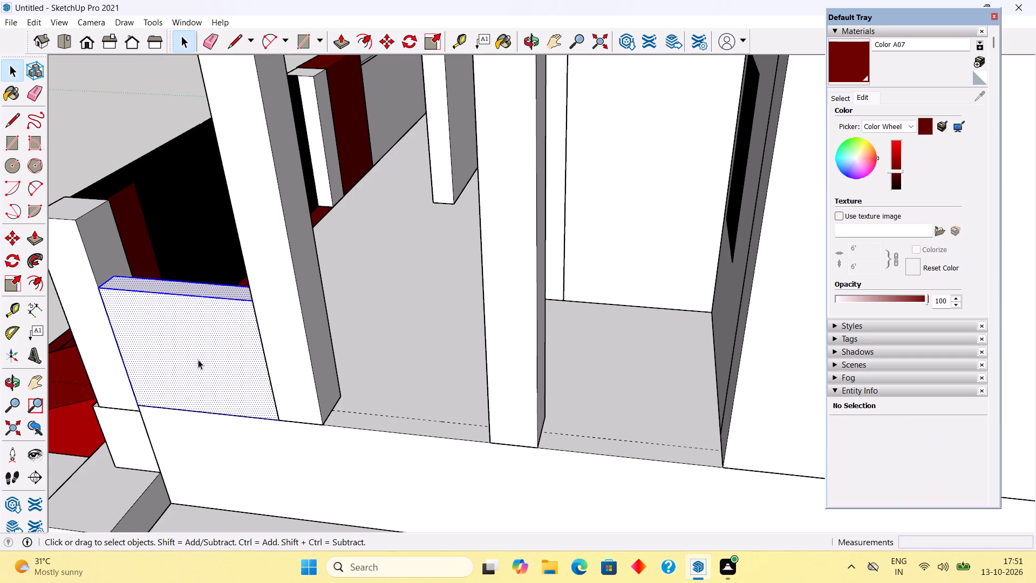
{"action": "right_click", "coordinate": [198, 360]}
{"action": "left_click", "coordinate": [237, 266]}
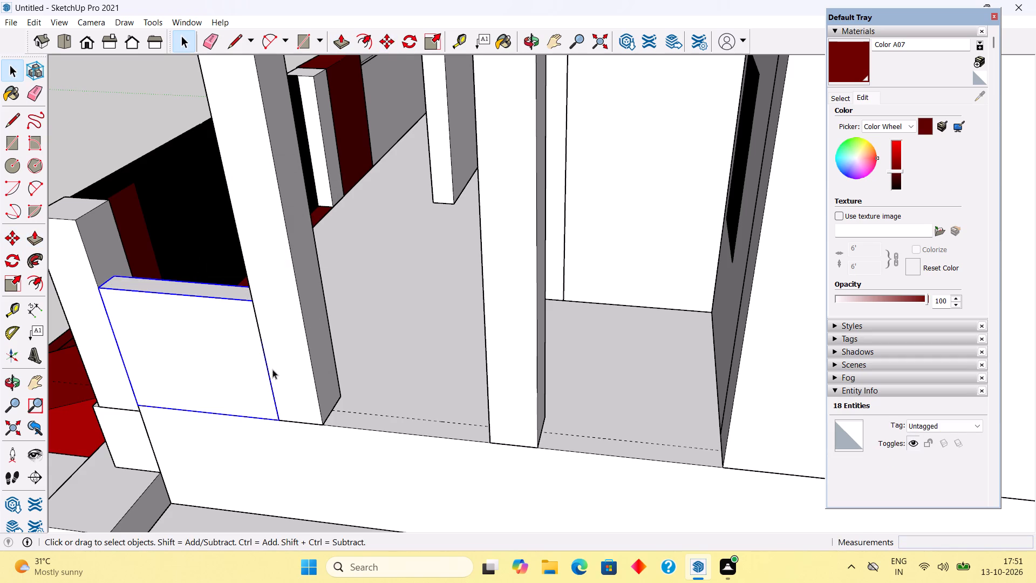
Build a grouped low wall 6" by 3' 8" between the two side porch columns, matching the first wall's 3' height.
{"action": "key", "text": "r"}
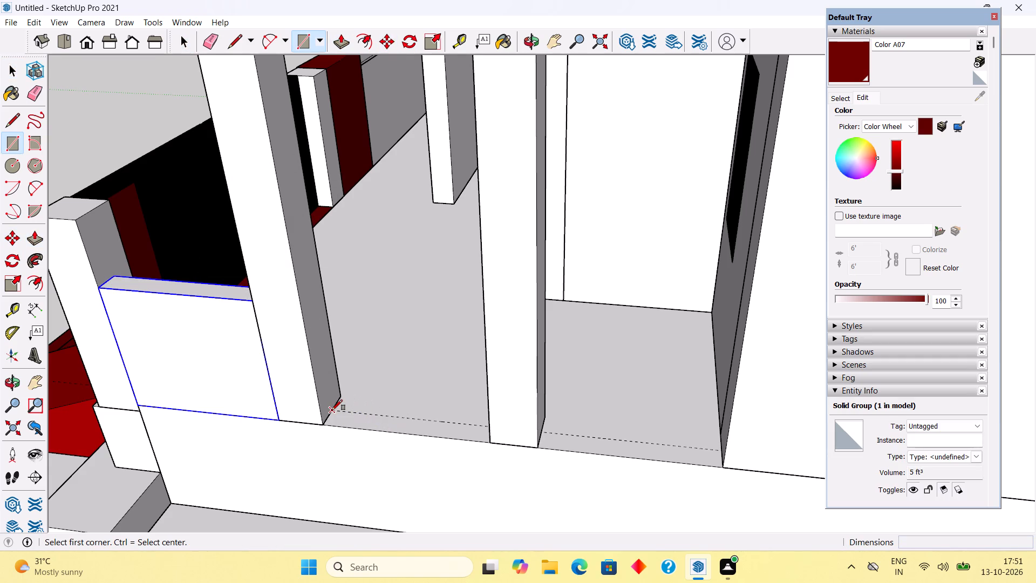
{"action": "left_click", "coordinate": [332, 410]}
{"action": "left_click", "coordinate": [492, 441]}
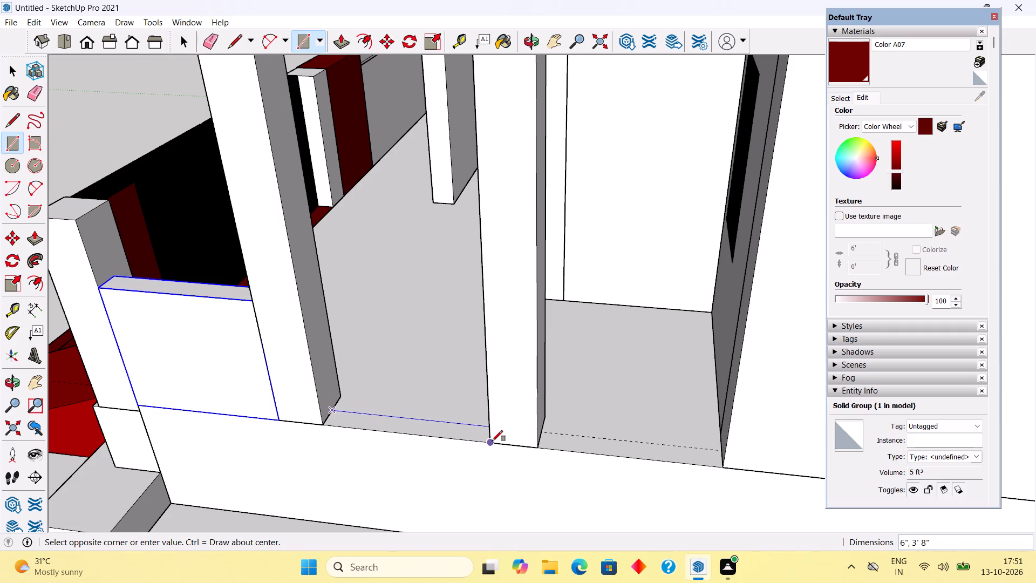
{"action": "key", "text": "p"}
{"action": "left_click", "coordinate": [473, 434]}
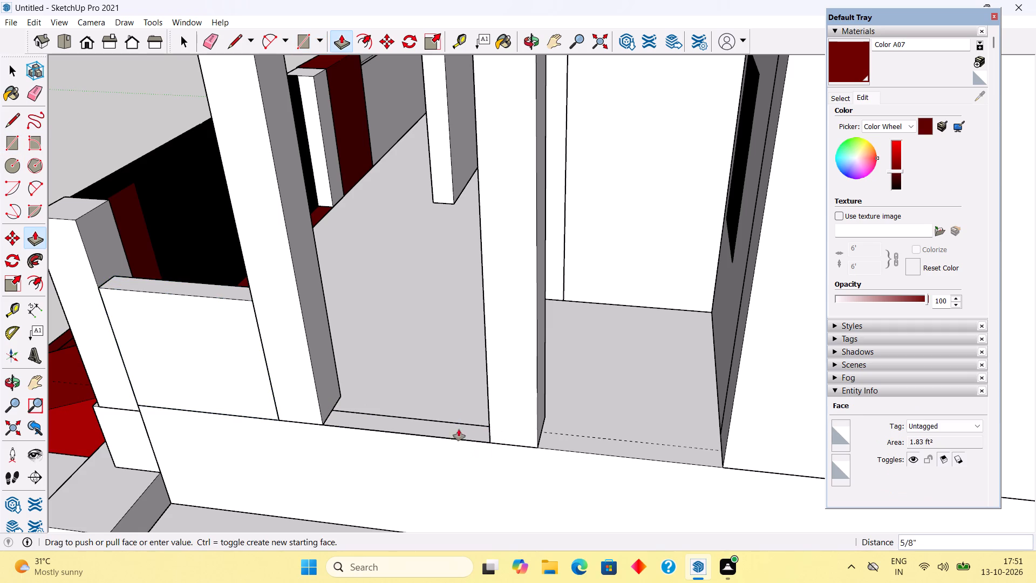
{"action": "left_click", "coordinate": [226, 289]}
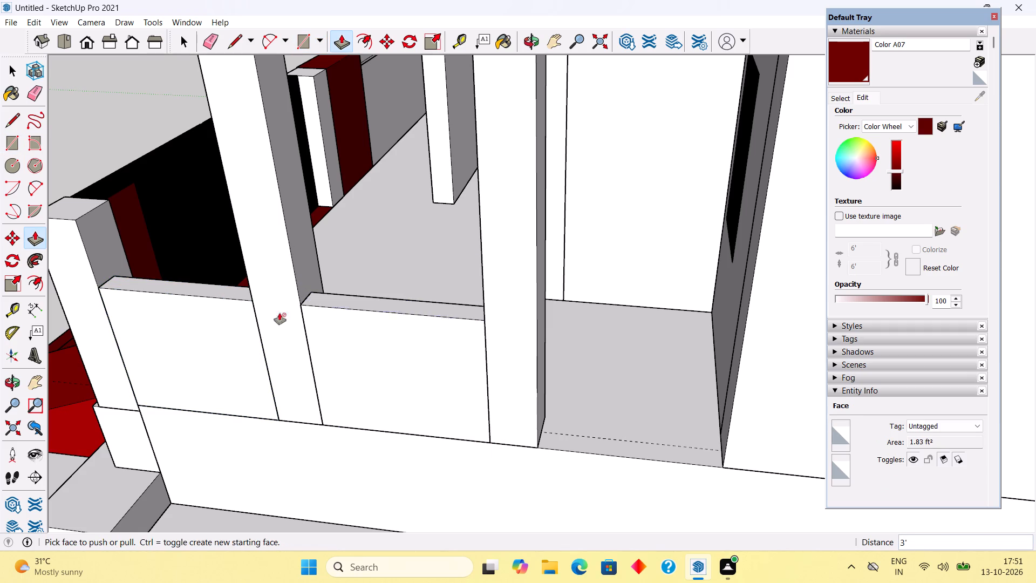
{"action": "key", "text": "space"}
{"action": "triple_click", "coordinate": [420, 349]}
{"action": "right_click", "coordinate": [420, 349]}
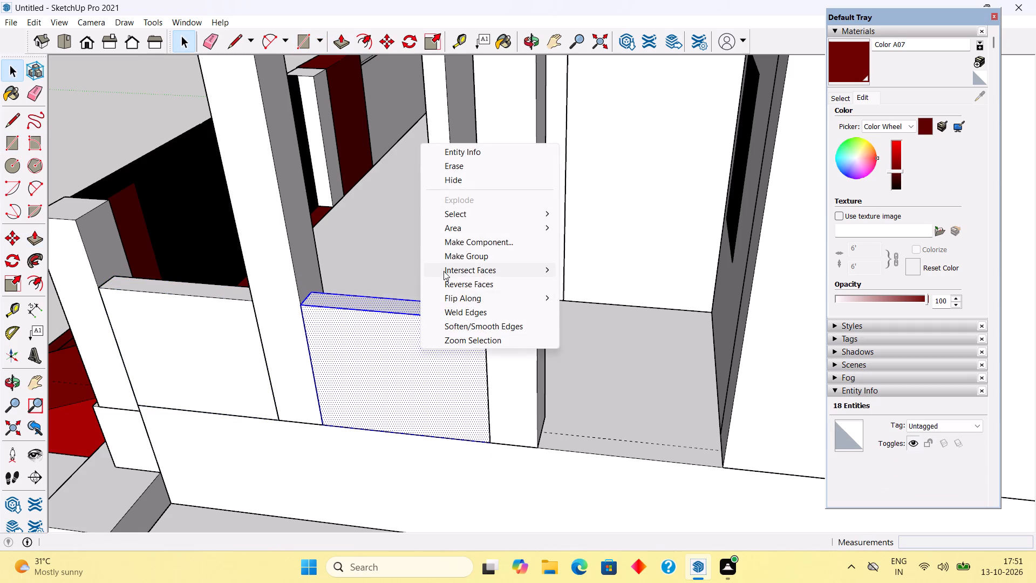
{"action": "left_click", "coordinate": [444, 256]}
Build a grouped low wall 6" by 3' 9" between the second porch column and the house wall, 3' high.
{"action": "key", "text": "r"}
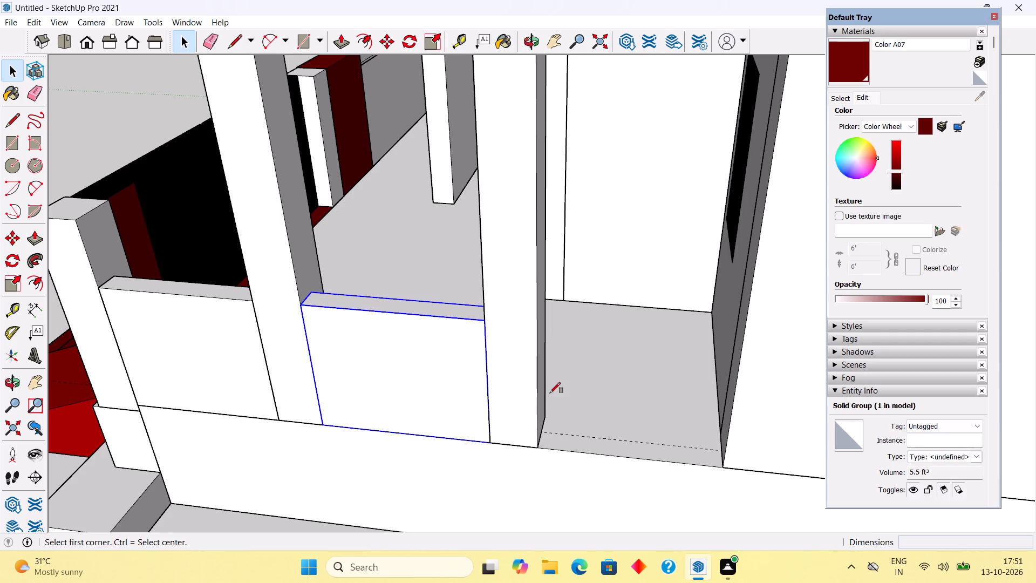
{"action": "left_click", "coordinate": [542, 435]}
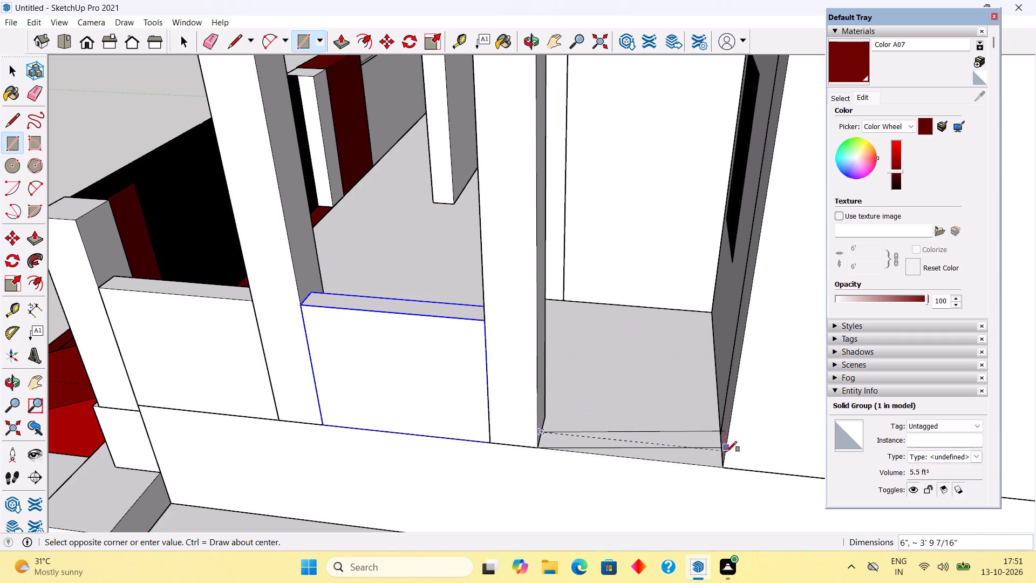
{"action": "left_click", "coordinate": [721, 467]}
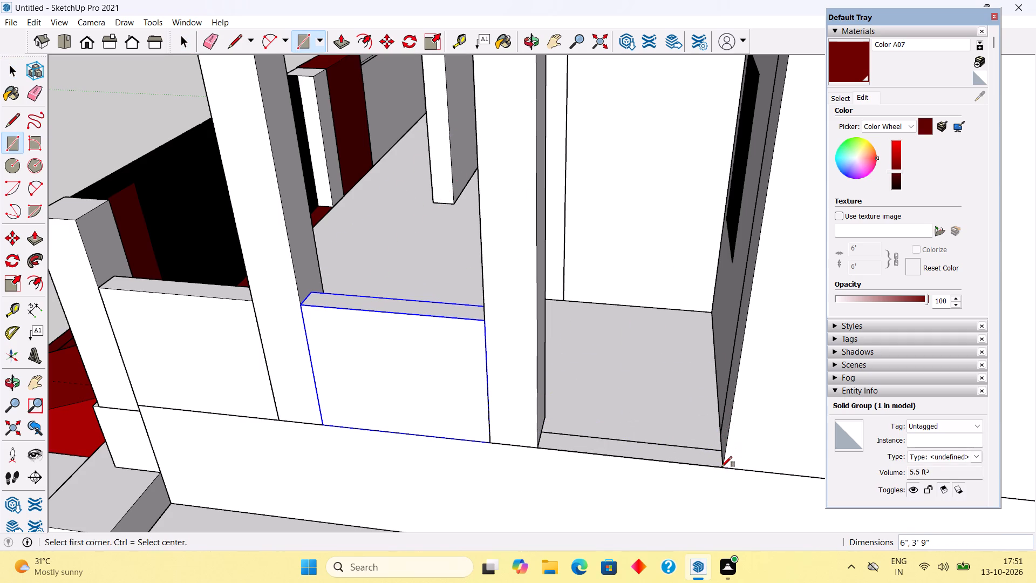
{"action": "key", "text": "p"}
{"action": "left_click", "coordinate": [718, 454]}
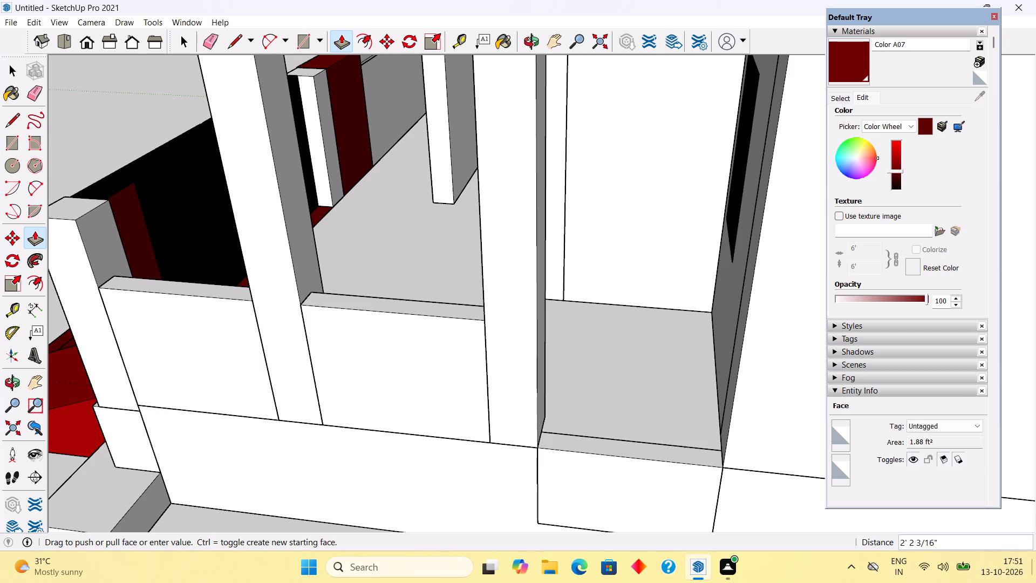
{"action": "left_click", "coordinate": [470, 323]}
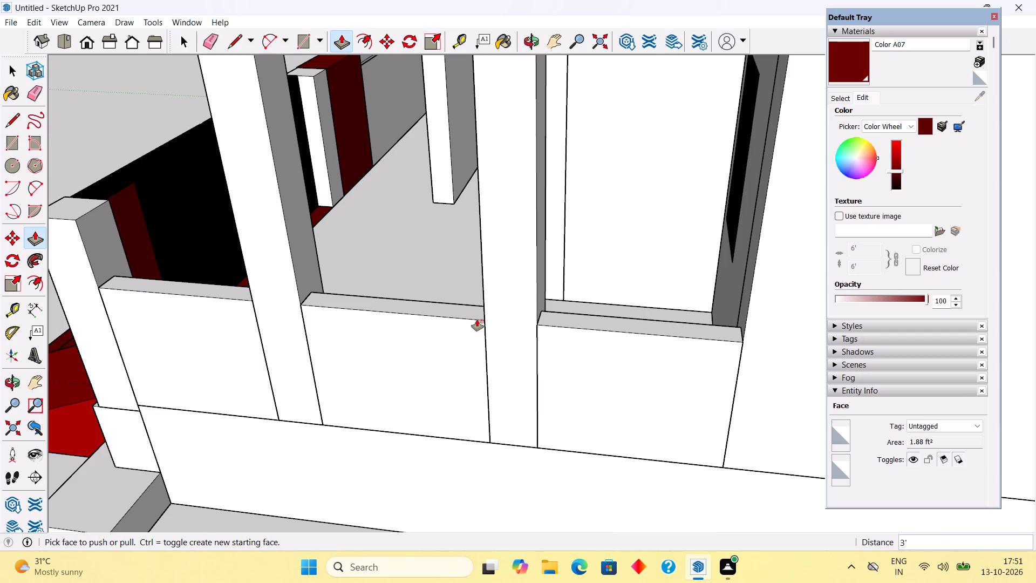
{"action": "key", "text": "space"}
{"action": "triple_click", "coordinate": [564, 402]}
{"action": "right_click", "coordinate": [567, 399]}
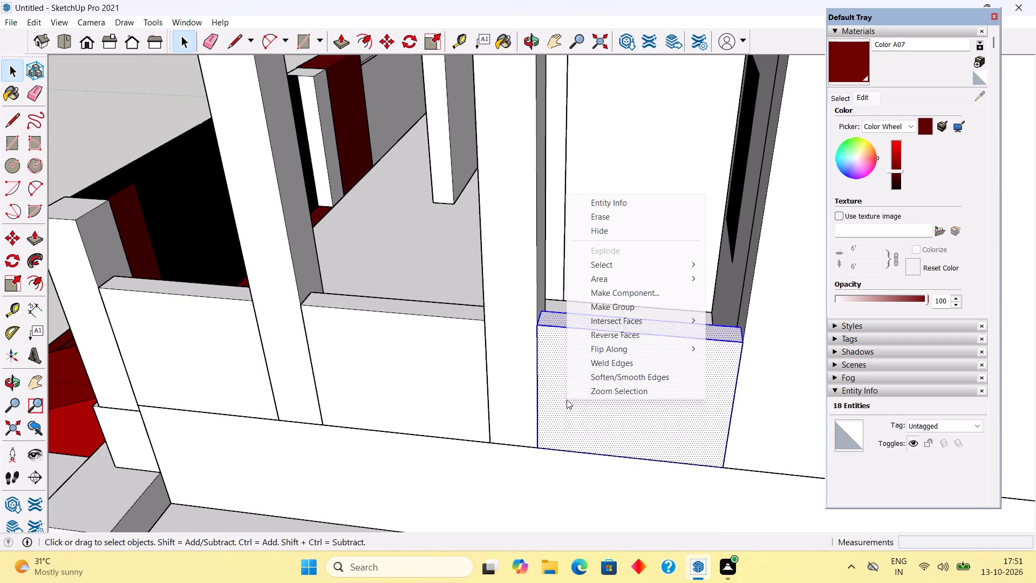
{"action": "left_click", "coordinate": [626, 308]}
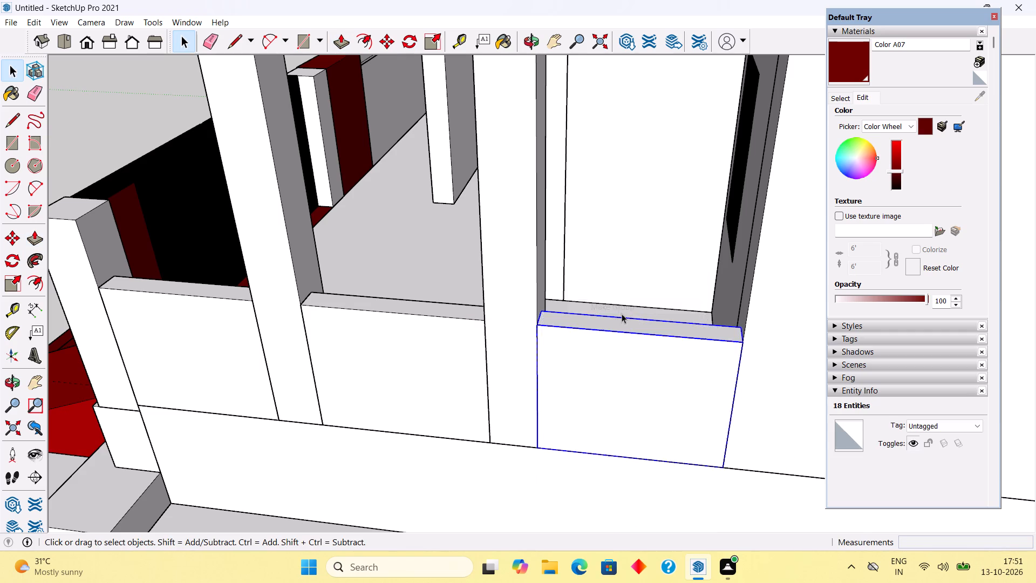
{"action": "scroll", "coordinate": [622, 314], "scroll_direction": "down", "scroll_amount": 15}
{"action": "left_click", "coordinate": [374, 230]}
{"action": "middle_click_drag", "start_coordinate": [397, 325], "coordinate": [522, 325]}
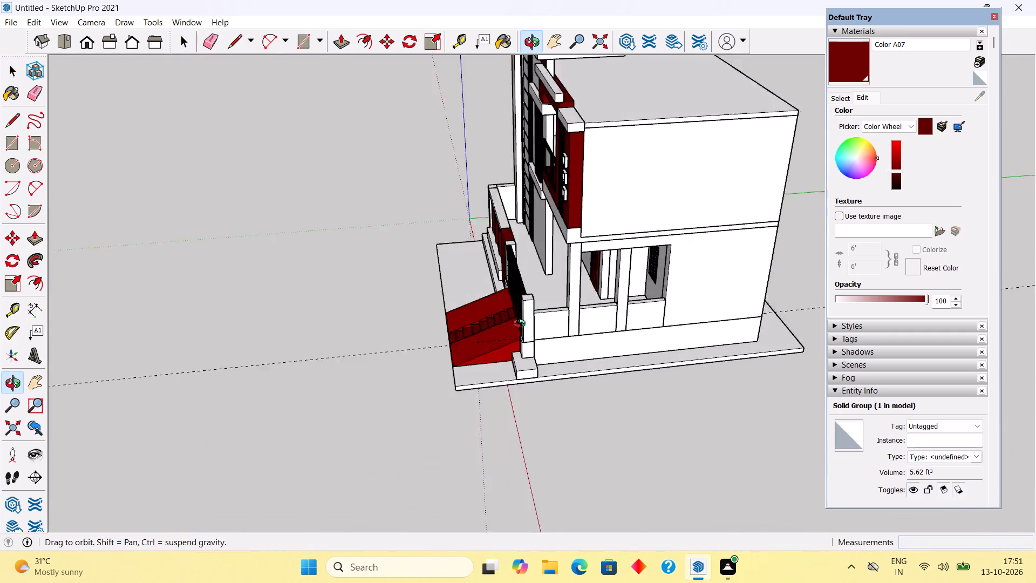
Delete the dashed guide line extending forward from the plinth beside the entrance ramp.
{"action": "middle_click_drag", "start_coordinate": [522, 325], "coordinate": [820, 293]}
{"action": "middle_click_drag", "start_coordinate": [524, 398], "coordinate": [681, 393]}
{"action": "scroll", "coordinate": [681, 394], "scroll_direction": "up", "scroll_amount": 3}
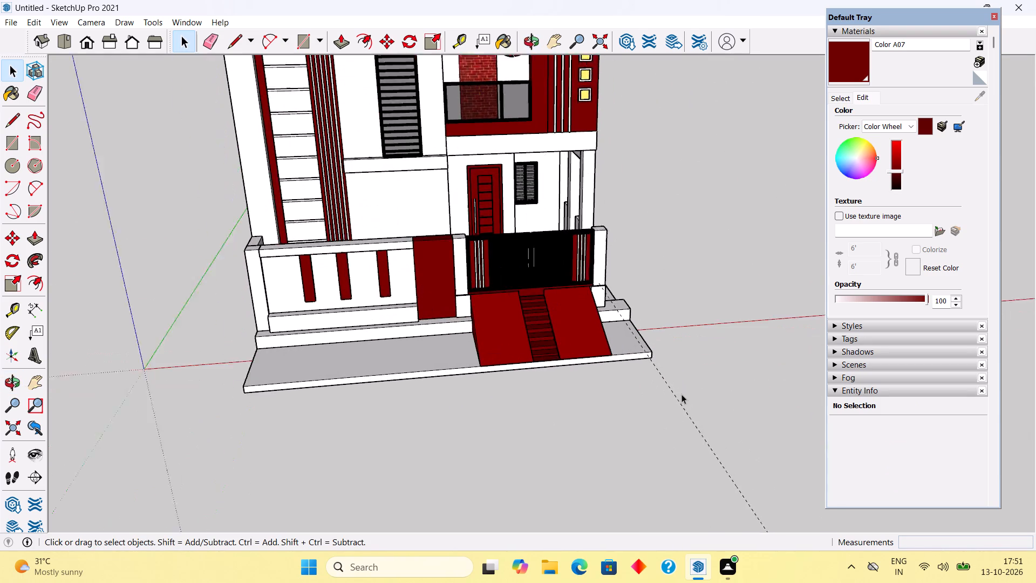
{"action": "scroll", "coordinate": [681, 394], "scroll_direction": "up", "scroll_amount": 1}
{"action": "left_click", "coordinate": [688, 412]}
{"action": "left_click", "coordinate": [687, 420]}
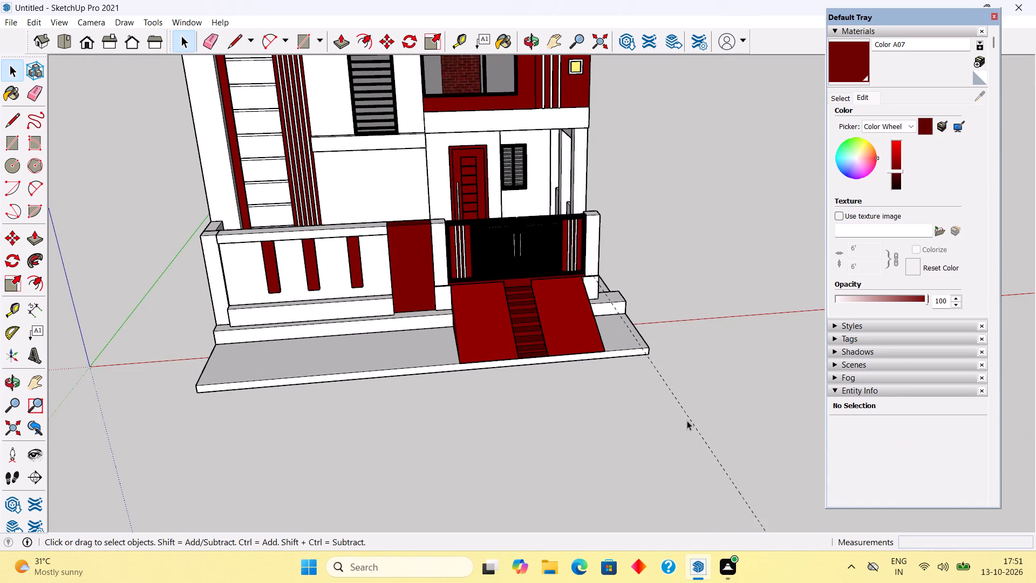
{"action": "left_click", "coordinate": [701, 436]}
{"action": "key", "text": "Delete"}
Paint the underside of the roof slab above the upper-floor balcony with the light yellow Color D02.
{"action": "middle_click_drag", "start_coordinate": [660, 397], "coordinate": [210, 376]}
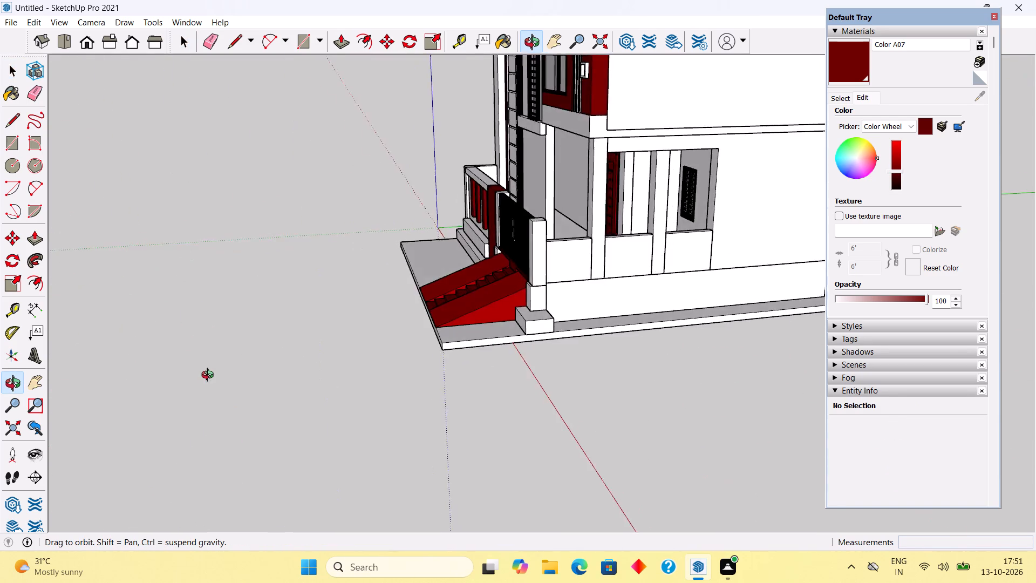
{"action": "middle_click_drag", "start_coordinate": [210, 376], "coordinate": [782, 518]}
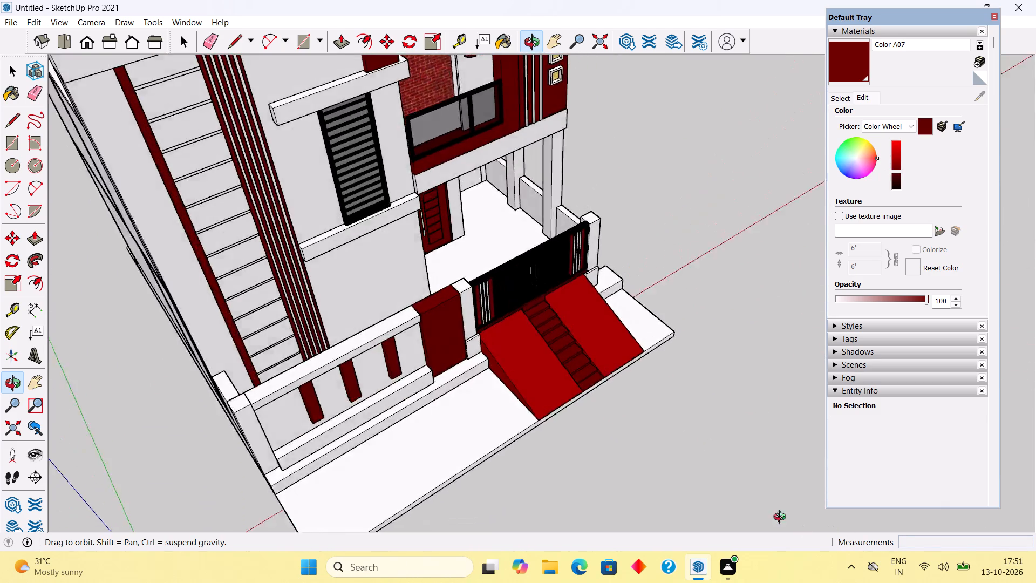
{"action": "middle_click_drag", "start_coordinate": [782, 518], "coordinate": [658, 458]}
{"action": "scroll", "coordinate": [627, 422], "scroll_direction": "down", "scroll_amount": 11}
{"action": "middle_click_drag", "start_coordinate": [577, 301], "coordinate": [511, 118]}
{"action": "scroll", "coordinate": [510, 118], "scroll_direction": "up", "scroll_amount": 3}
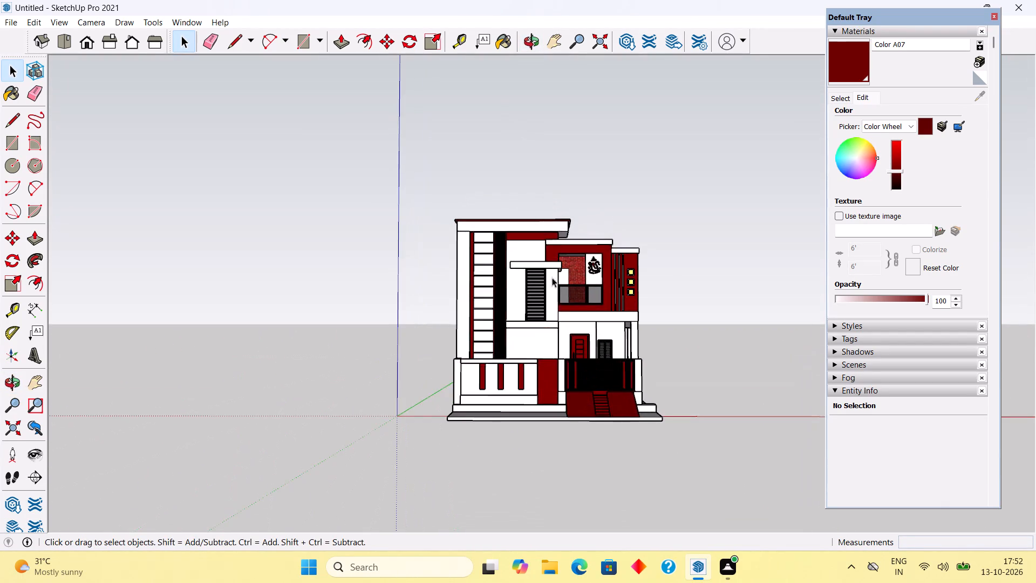
{"action": "scroll", "coordinate": [553, 282], "scroll_direction": "up", "scroll_amount": 4}
{"action": "scroll", "coordinate": [642, 395], "scroll_direction": "up", "scroll_amount": 3}
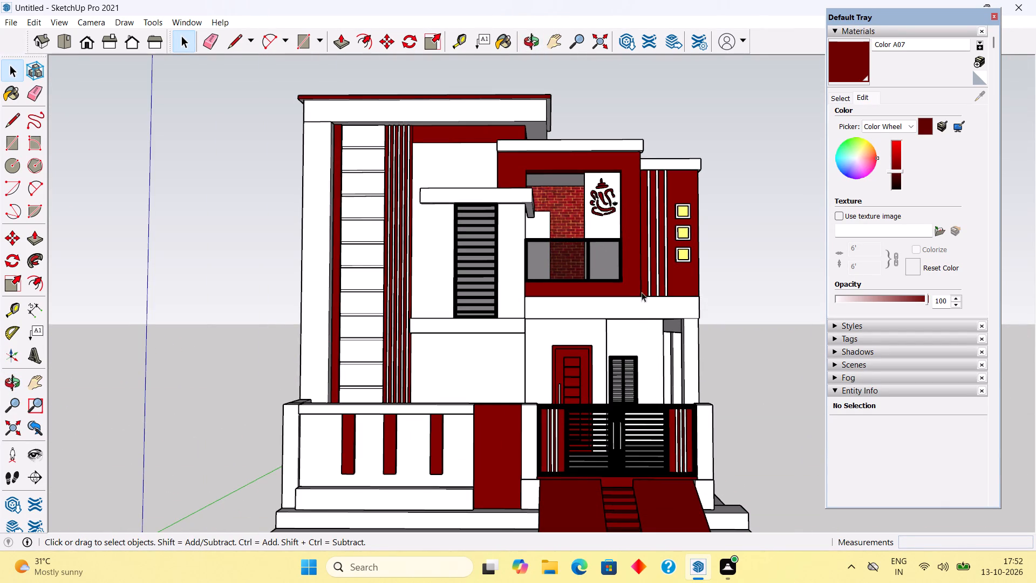
{"action": "scroll", "coordinate": [602, 192], "scroll_direction": "up", "scroll_amount": 4}
{"action": "scroll", "coordinate": [544, 177], "scroll_direction": "up", "scroll_amount": 5}
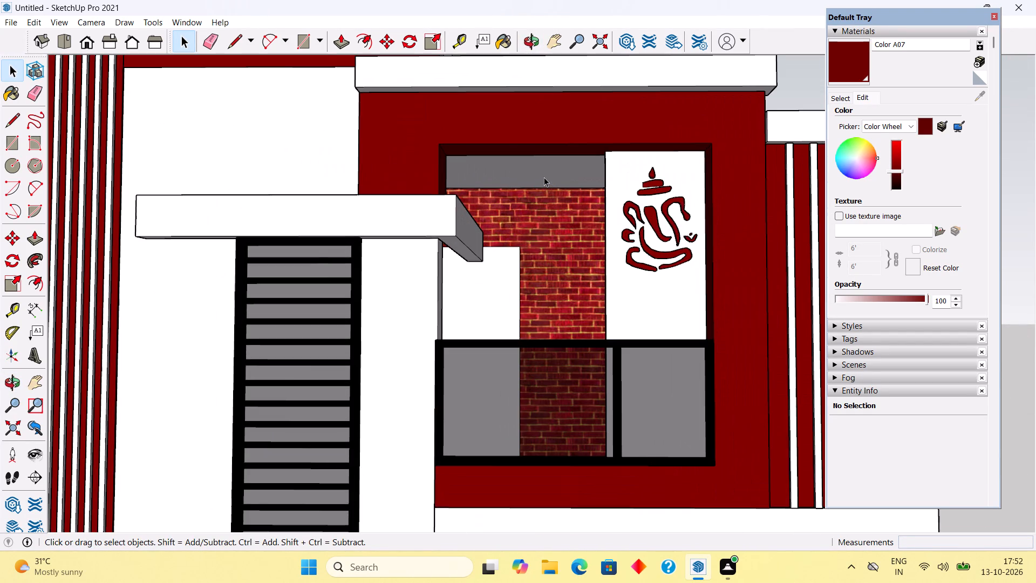
{"action": "left_click", "coordinate": [544, 177]}
{"action": "scroll", "coordinate": [544, 171], "scroll_direction": "up", "scroll_amount": 5}
{"action": "triple_click", "coordinate": [546, 170]}
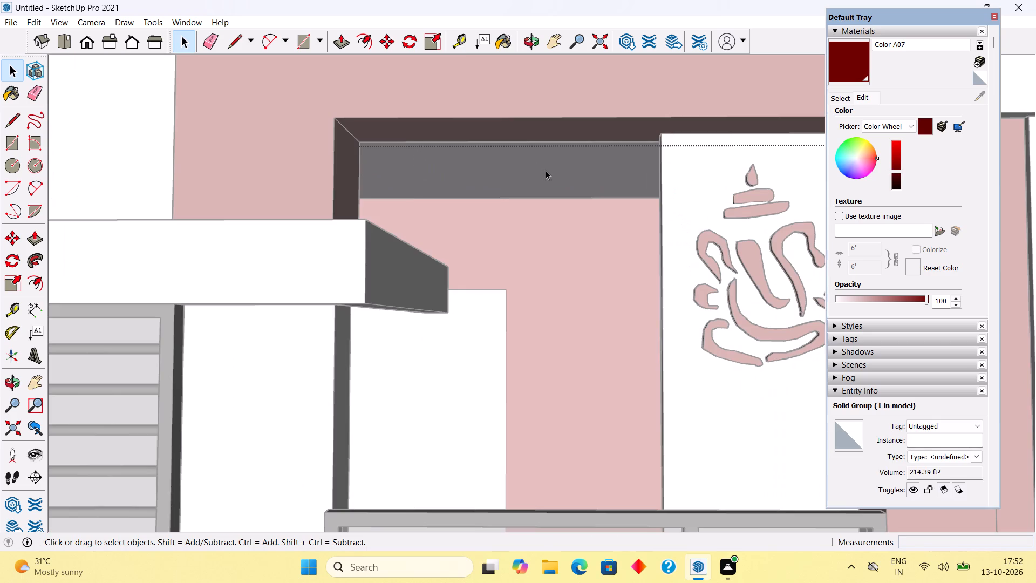
{"action": "left_click", "coordinate": [555, 189]}
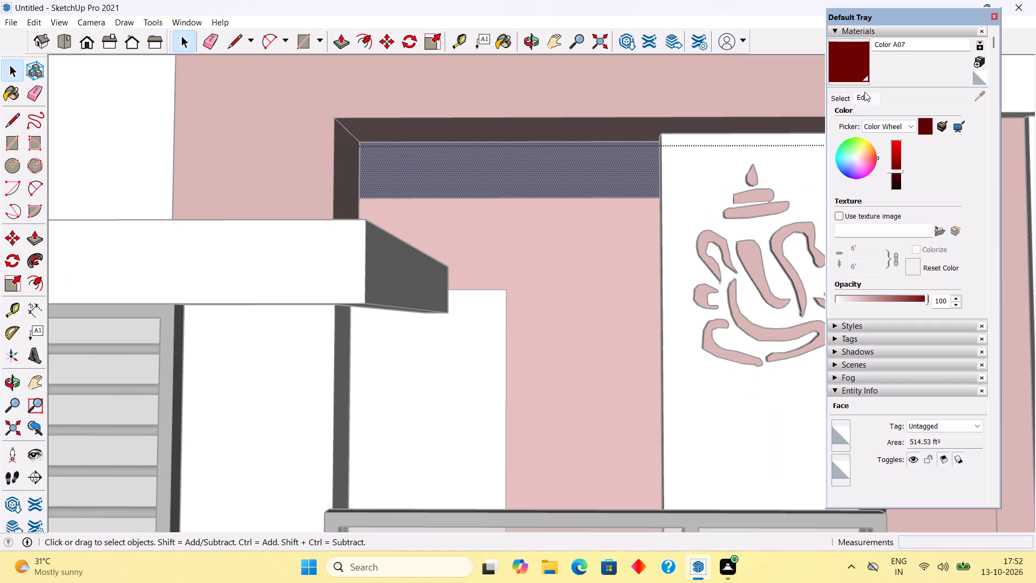
{"action": "left_click", "coordinate": [842, 99]}
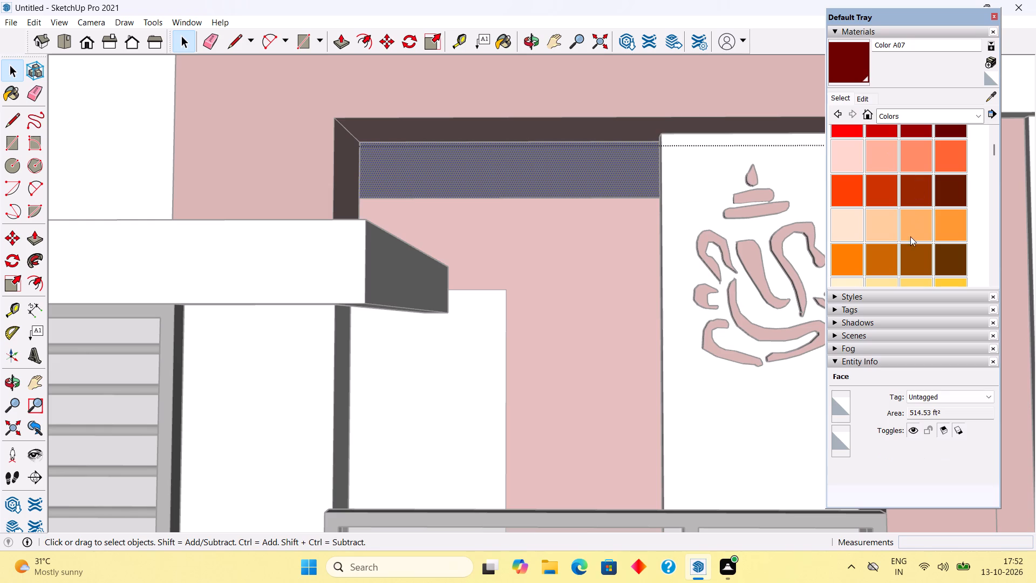
{"action": "left_click", "coordinate": [885, 283]}
{"action": "left_click", "coordinate": [552, 158]}
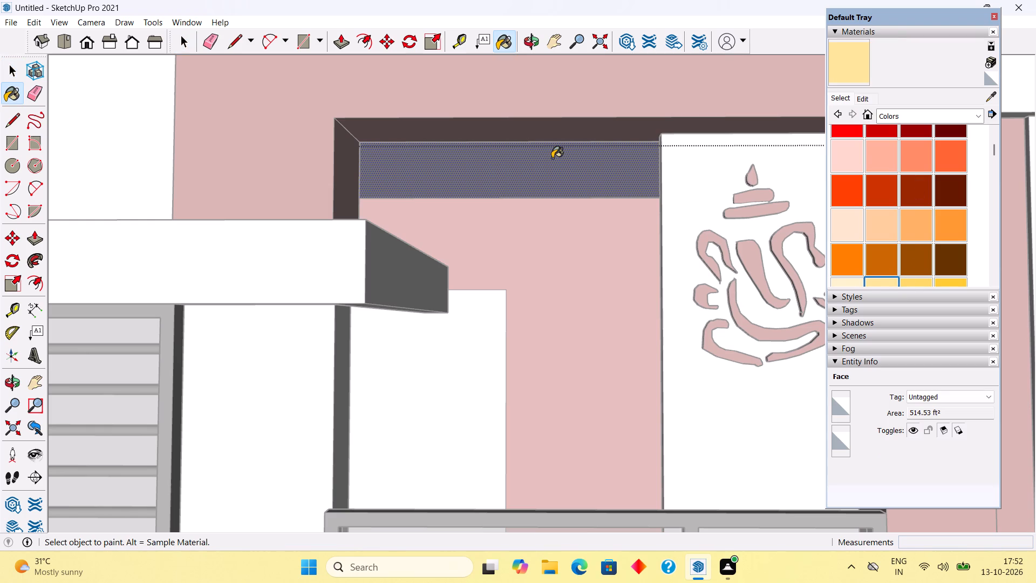
{"action": "key", "text": "space"}
{"action": "scroll", "coordinate": [552, 180], "scroll_direction": "down", "scroll_amount": 17}
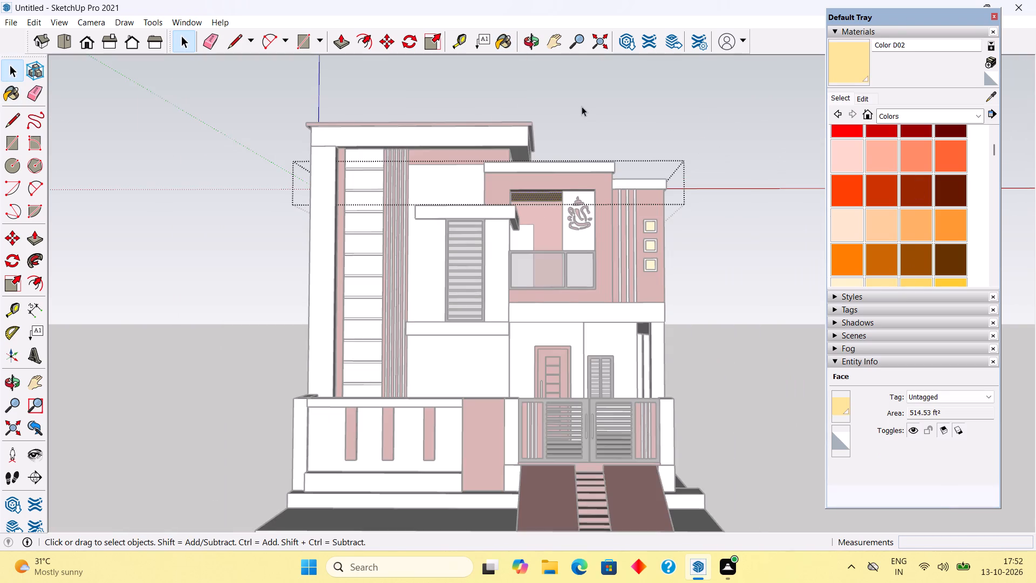
{"action": "left_click", "coordinate": [582, 106]}
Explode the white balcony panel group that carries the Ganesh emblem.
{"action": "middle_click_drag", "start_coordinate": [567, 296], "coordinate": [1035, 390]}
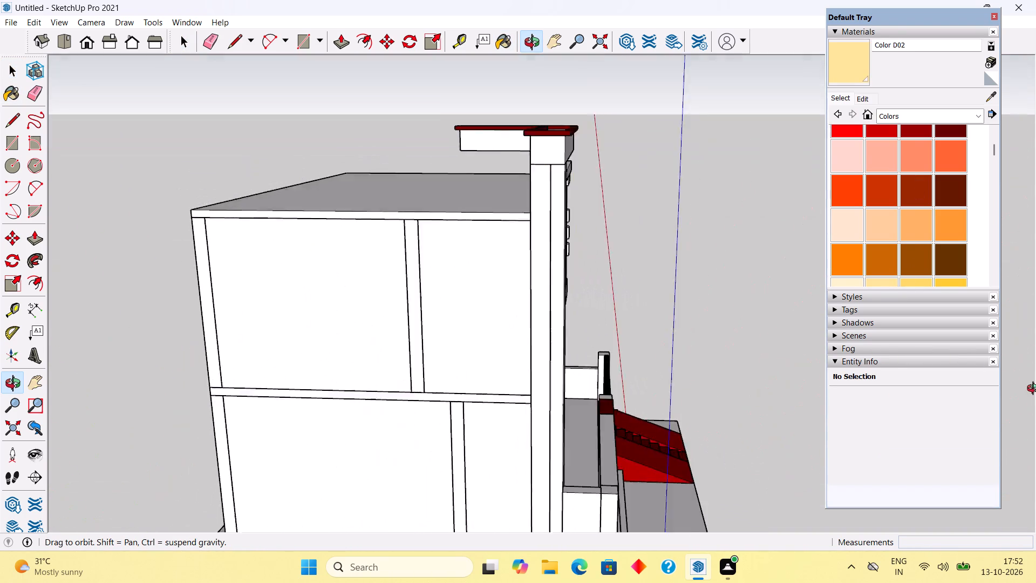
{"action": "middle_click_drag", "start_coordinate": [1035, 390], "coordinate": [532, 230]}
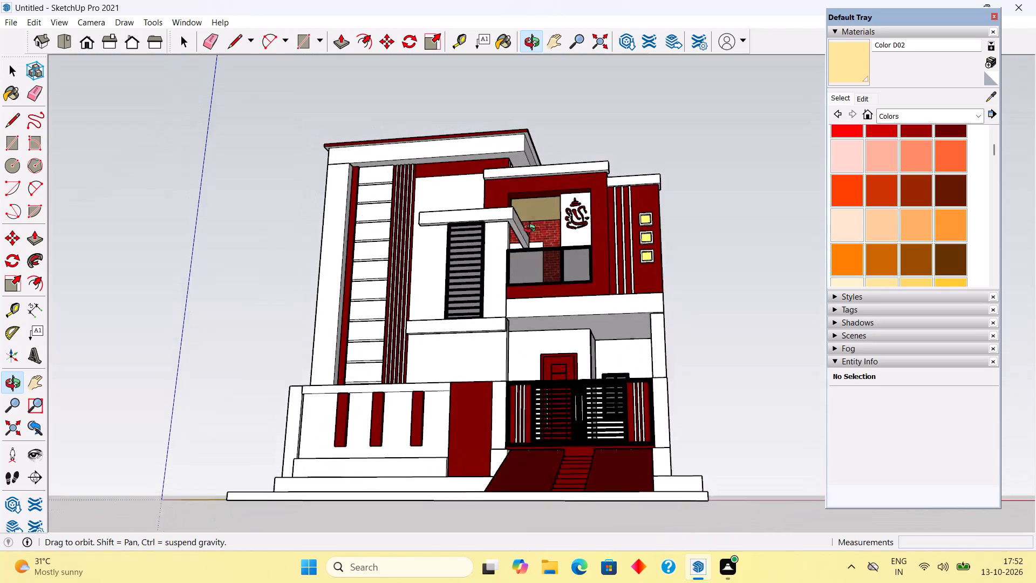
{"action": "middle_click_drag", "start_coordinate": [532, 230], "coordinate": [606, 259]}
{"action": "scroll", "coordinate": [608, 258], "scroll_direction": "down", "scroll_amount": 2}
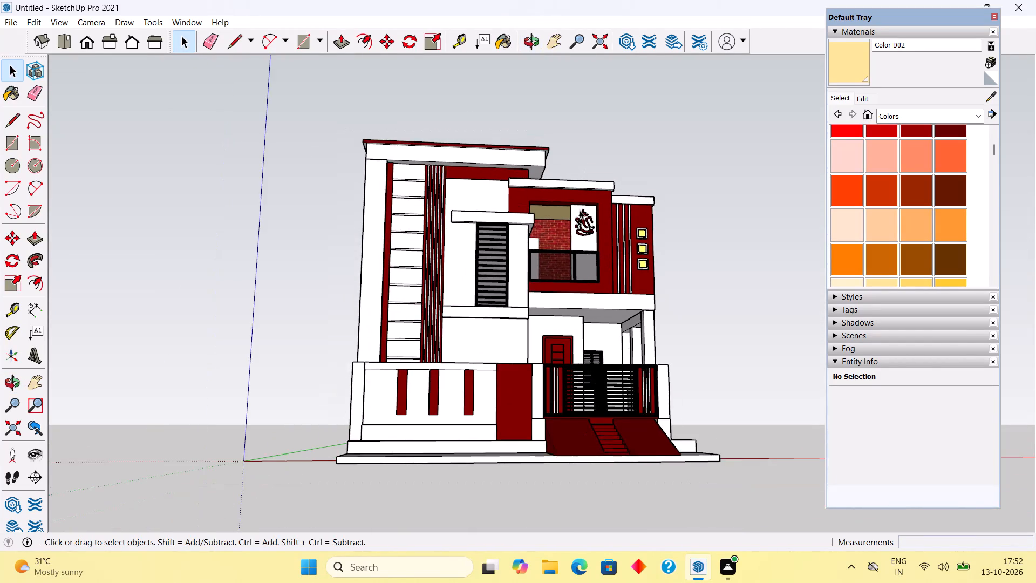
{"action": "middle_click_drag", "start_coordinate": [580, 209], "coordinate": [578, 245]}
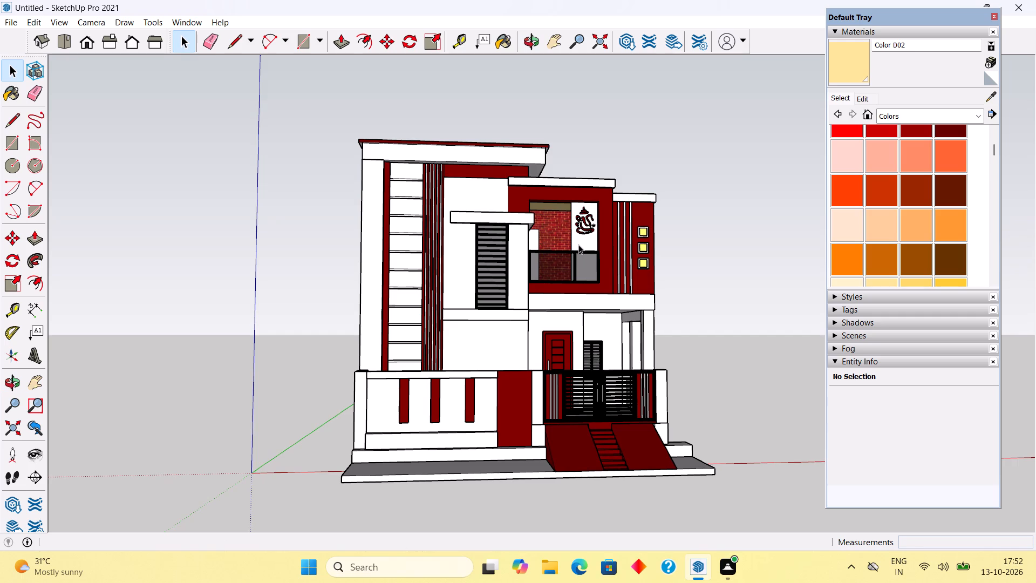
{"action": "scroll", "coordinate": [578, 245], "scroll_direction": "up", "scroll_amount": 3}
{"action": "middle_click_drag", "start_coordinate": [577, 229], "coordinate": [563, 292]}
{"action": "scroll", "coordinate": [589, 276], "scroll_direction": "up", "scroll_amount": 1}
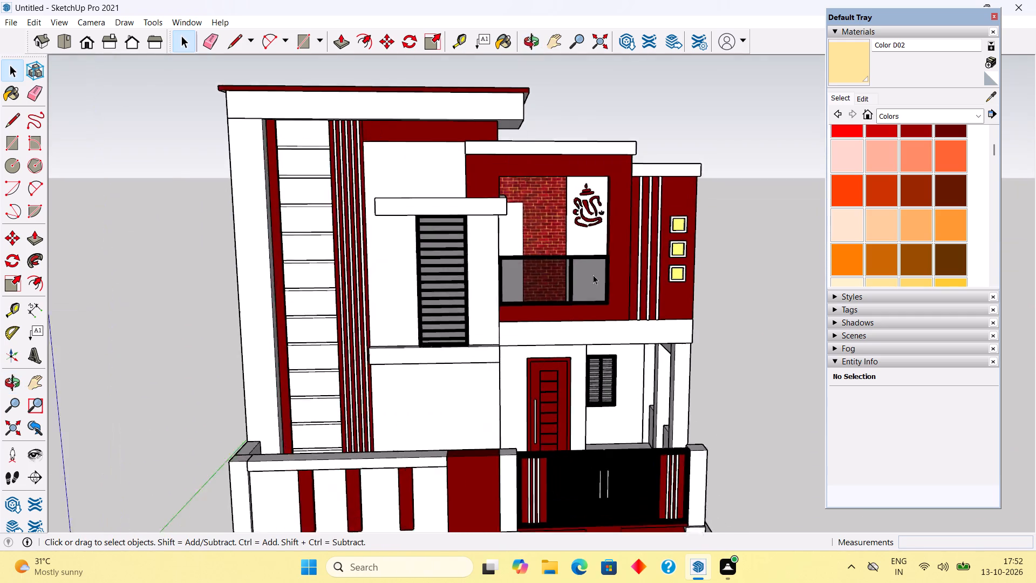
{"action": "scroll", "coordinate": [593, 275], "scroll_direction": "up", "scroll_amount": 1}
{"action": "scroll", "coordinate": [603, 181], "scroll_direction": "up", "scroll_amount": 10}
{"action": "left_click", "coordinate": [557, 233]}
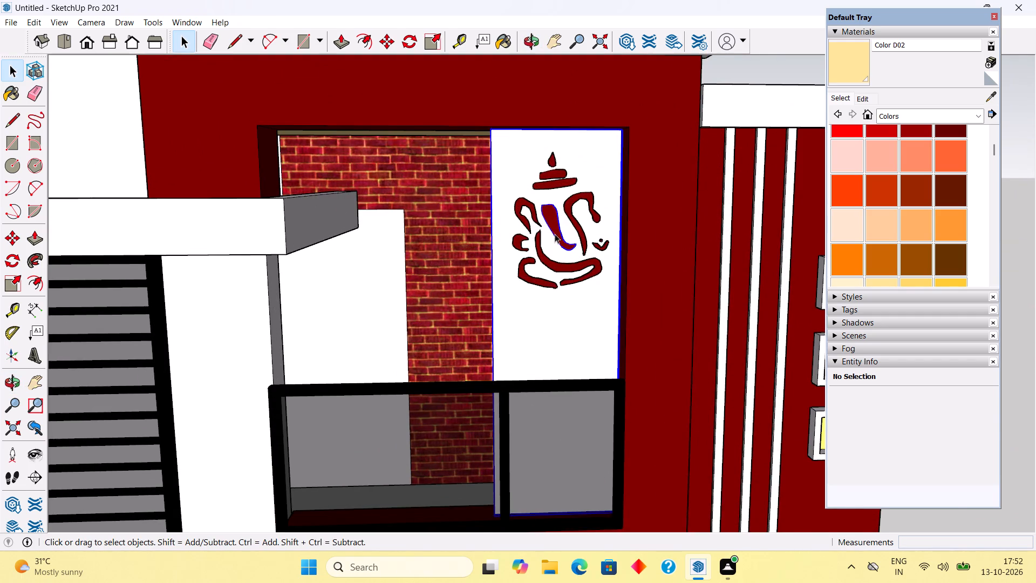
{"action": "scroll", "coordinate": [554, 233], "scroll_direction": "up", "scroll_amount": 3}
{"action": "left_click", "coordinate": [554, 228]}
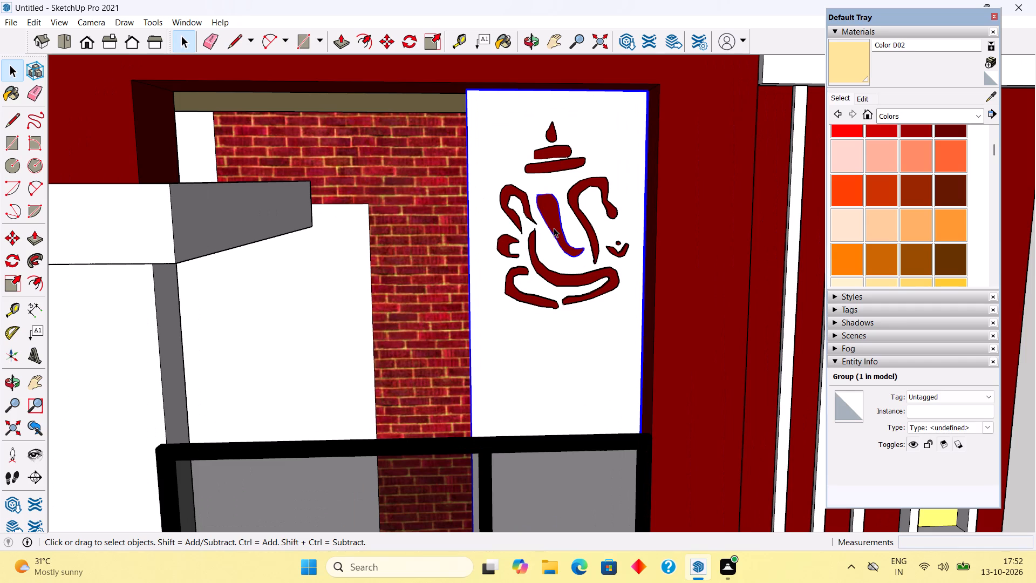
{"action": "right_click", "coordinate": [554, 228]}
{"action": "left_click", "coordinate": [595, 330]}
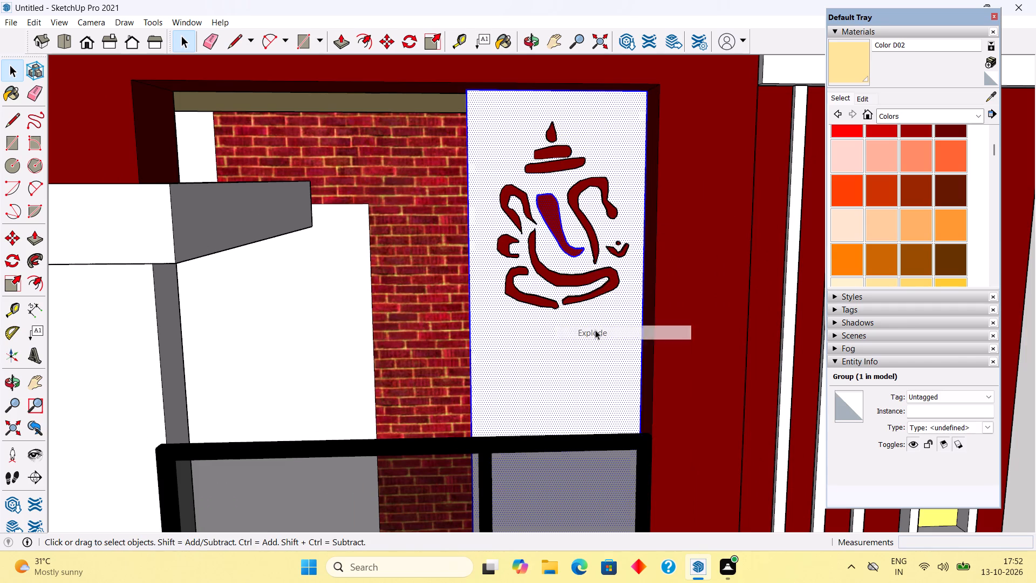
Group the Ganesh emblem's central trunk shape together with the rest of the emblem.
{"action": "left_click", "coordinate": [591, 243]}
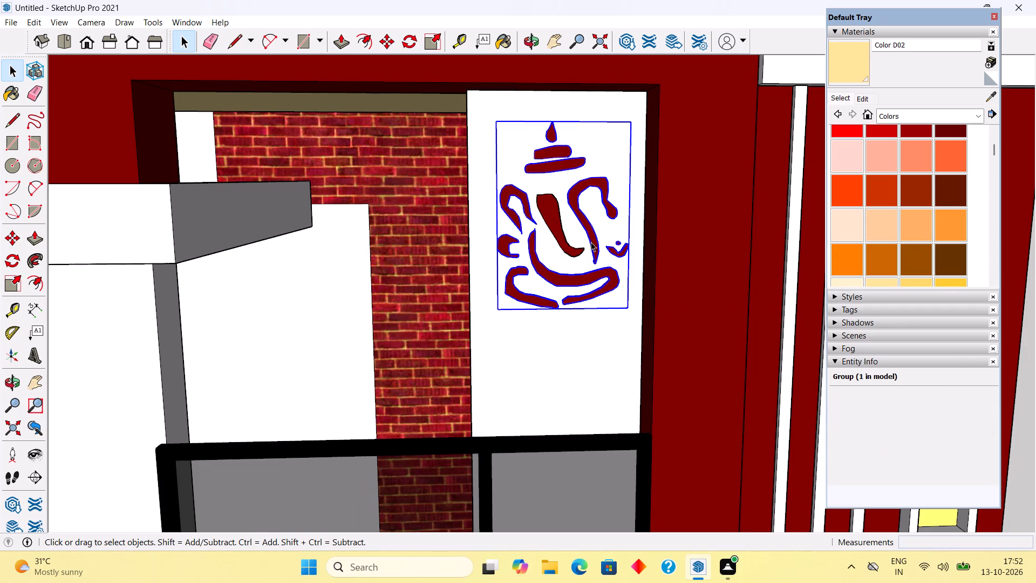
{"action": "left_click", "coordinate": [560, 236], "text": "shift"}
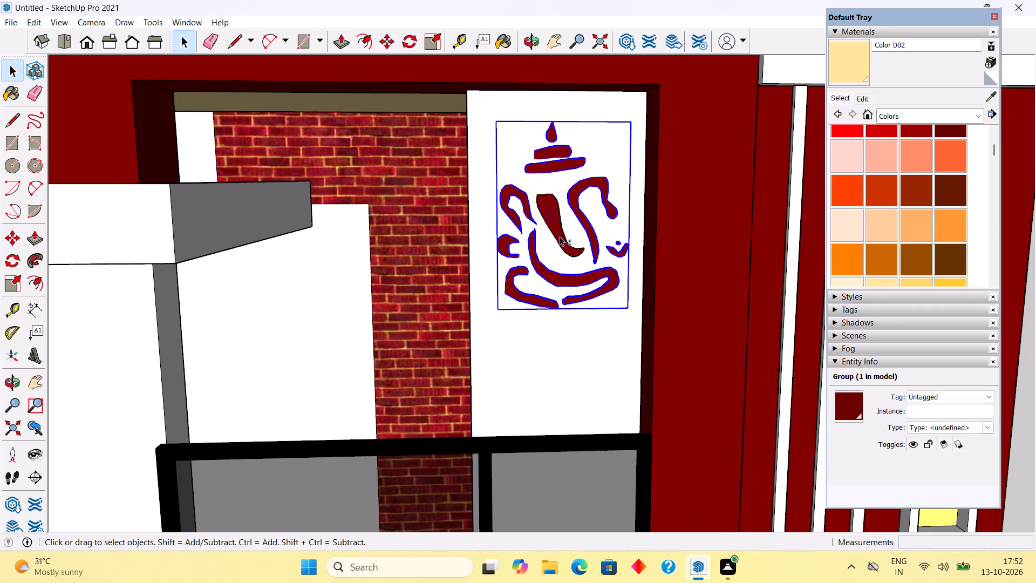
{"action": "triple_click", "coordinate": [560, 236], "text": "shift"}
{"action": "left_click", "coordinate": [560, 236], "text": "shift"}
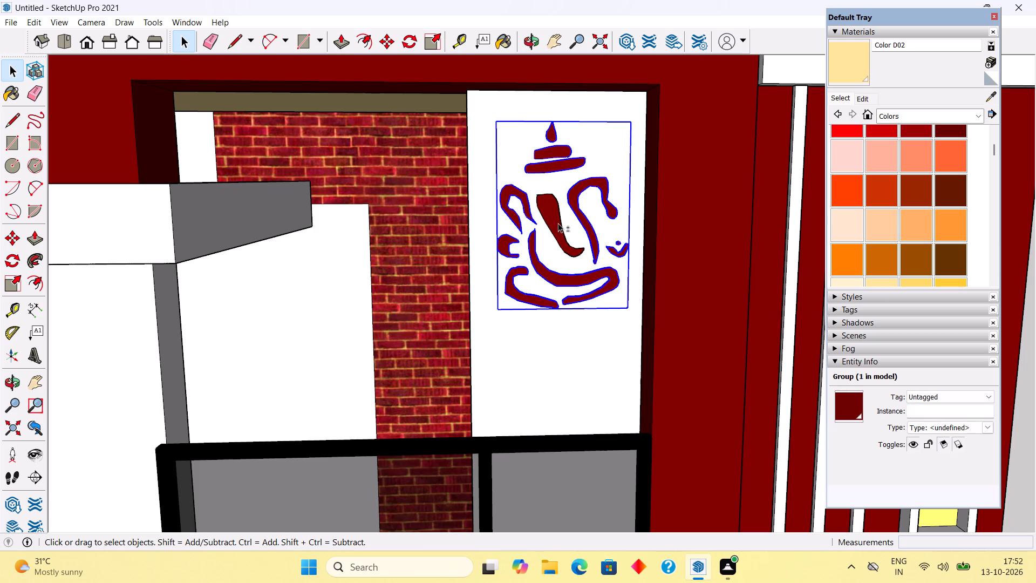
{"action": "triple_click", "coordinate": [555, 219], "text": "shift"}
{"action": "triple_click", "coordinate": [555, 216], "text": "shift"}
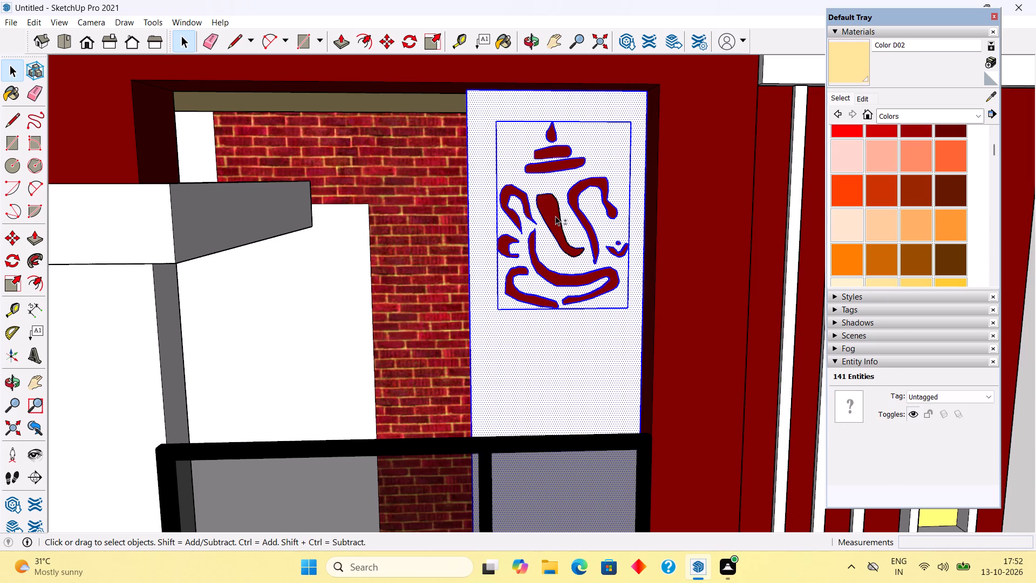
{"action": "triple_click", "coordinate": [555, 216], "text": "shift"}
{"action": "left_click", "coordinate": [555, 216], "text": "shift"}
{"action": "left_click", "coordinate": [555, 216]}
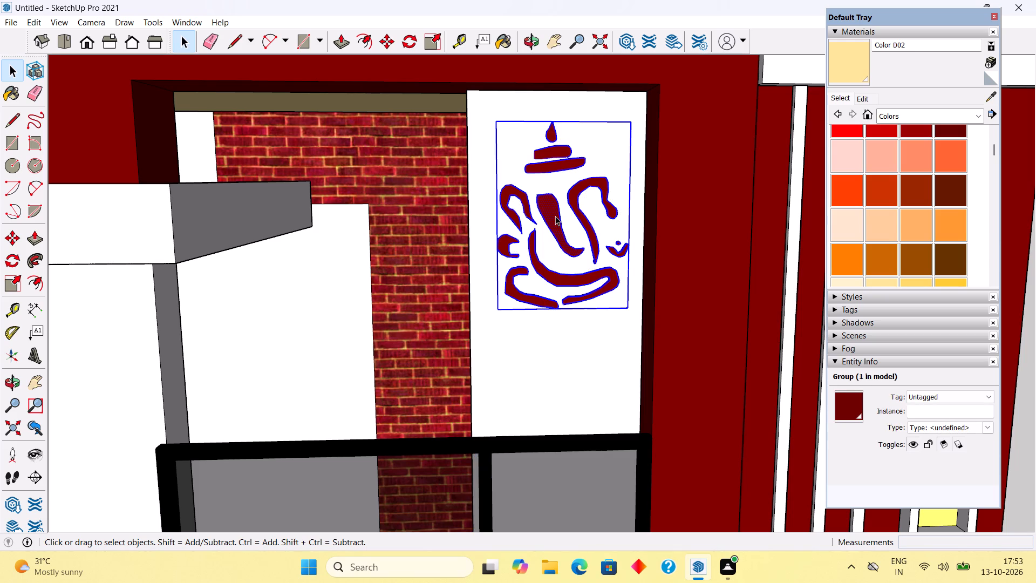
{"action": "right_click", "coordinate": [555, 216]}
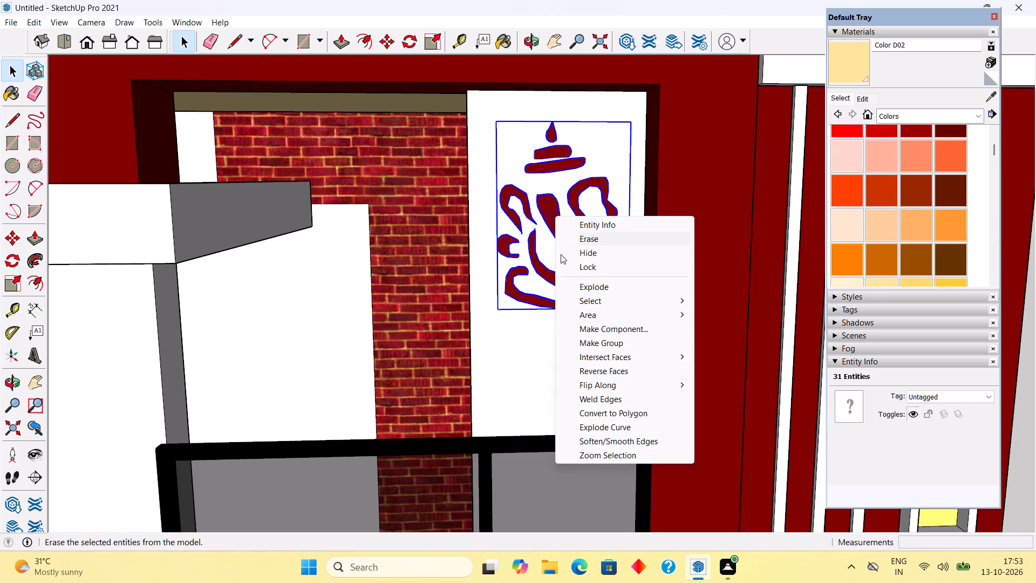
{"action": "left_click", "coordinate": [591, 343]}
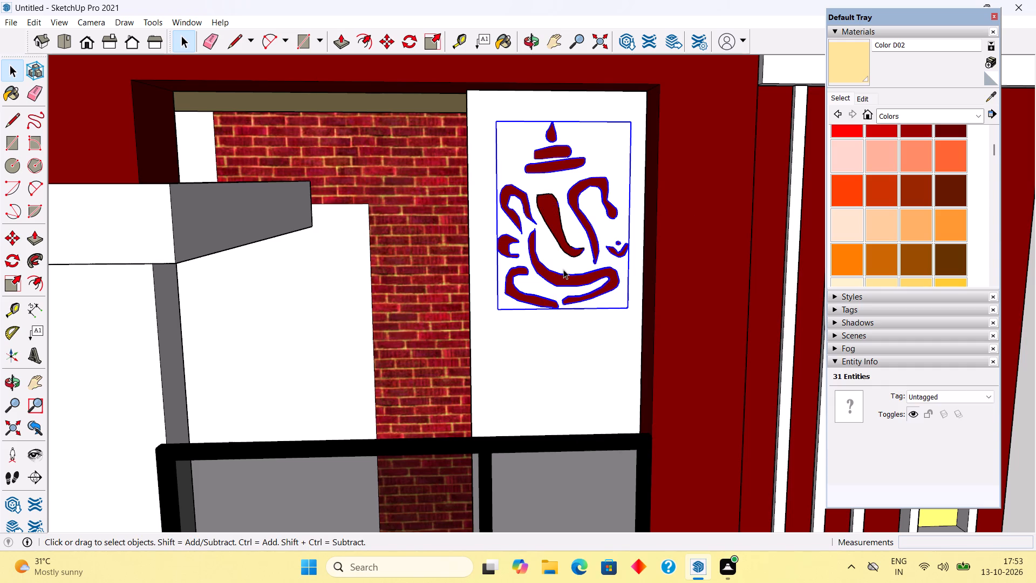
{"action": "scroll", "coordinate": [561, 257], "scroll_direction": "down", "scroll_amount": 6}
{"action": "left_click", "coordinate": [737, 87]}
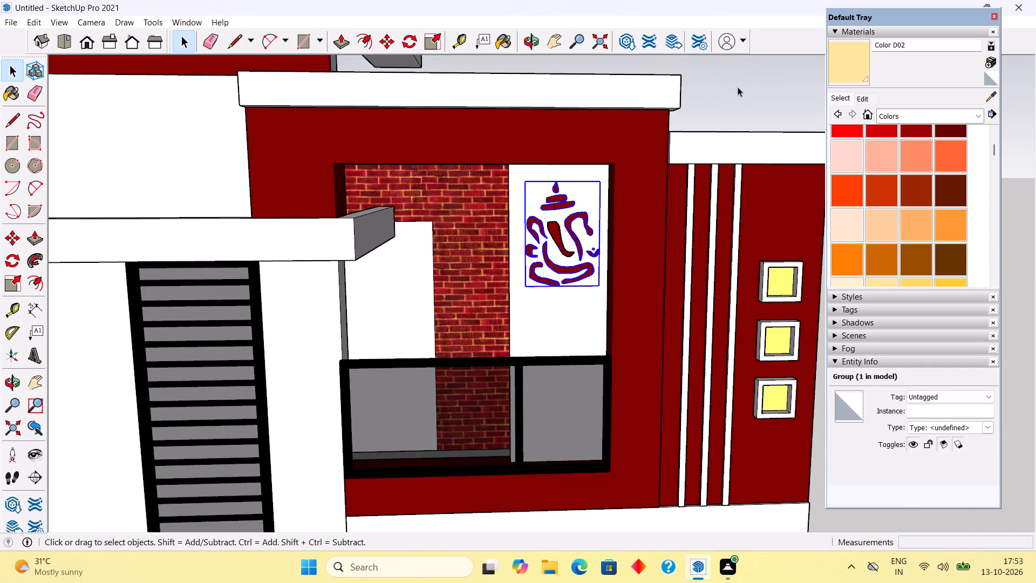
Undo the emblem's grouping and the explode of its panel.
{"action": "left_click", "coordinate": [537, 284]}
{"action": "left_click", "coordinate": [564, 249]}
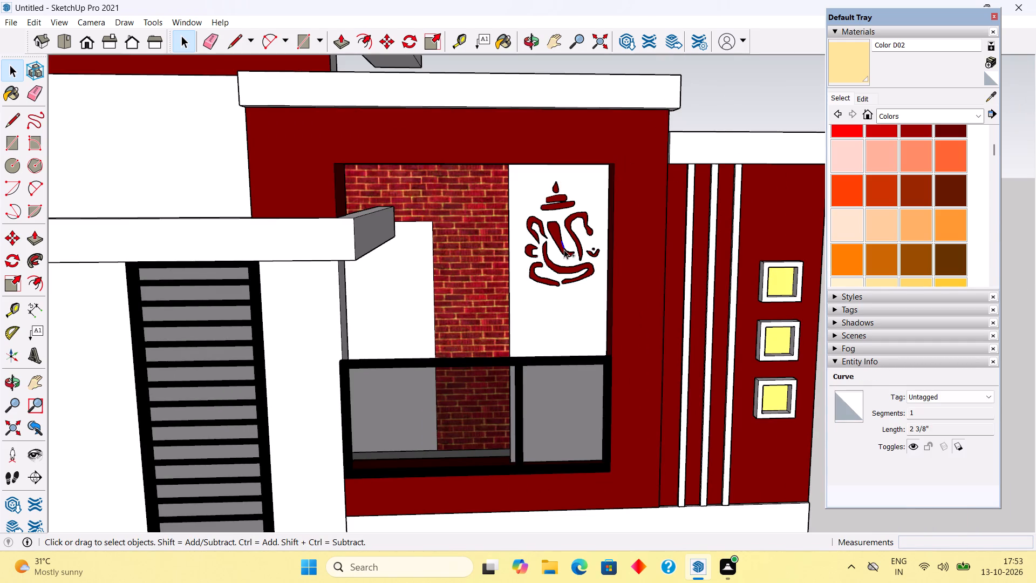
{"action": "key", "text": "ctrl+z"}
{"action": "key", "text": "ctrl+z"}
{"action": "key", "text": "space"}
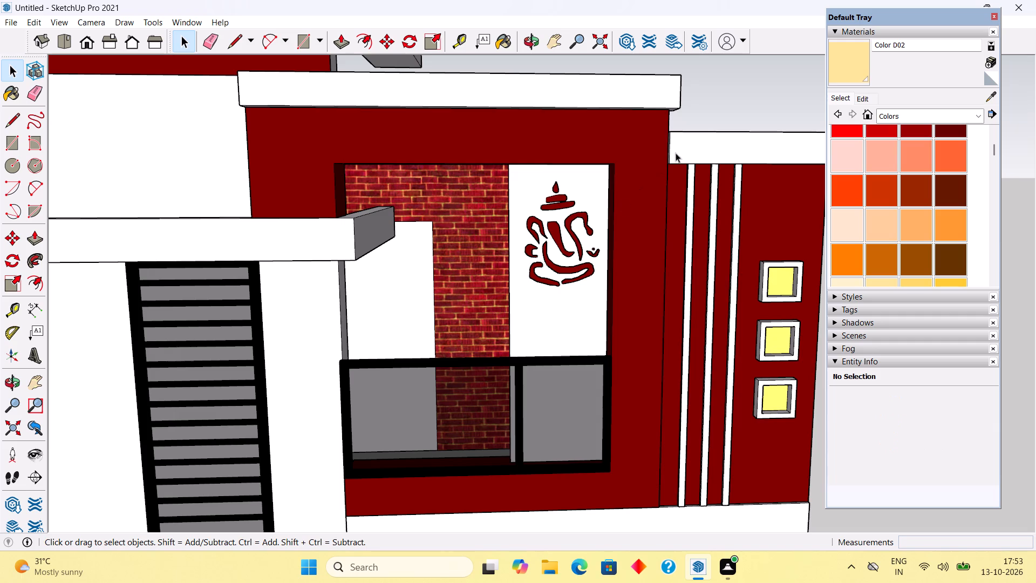
Examine the front facade from several angles, including the balcony, porch, gate and entrance ramp.
{"action": "left_click", "coordinate": [700, 112]}
{"action": "scroll", "coordinate": [535, 267], "scroll_direction": "down", "scroll_amount": 7}
{"action": "middle_click_drag", "start_coordinate": [526, 246], "coordinate": [540, 235]}
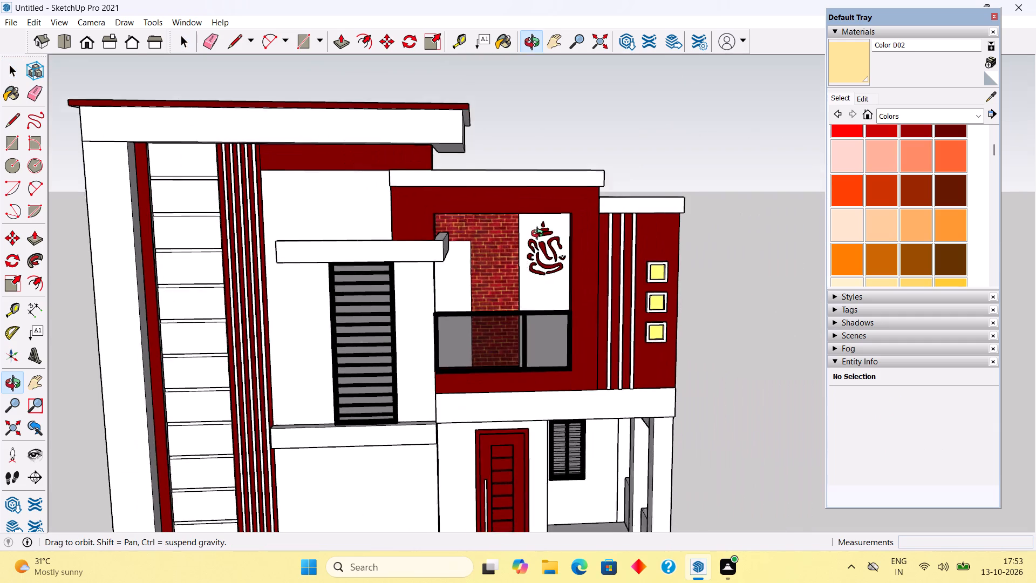
{"action": "middle_click_drag", "start_coordinate": [540, 235], "coordinate": [813, 234]}
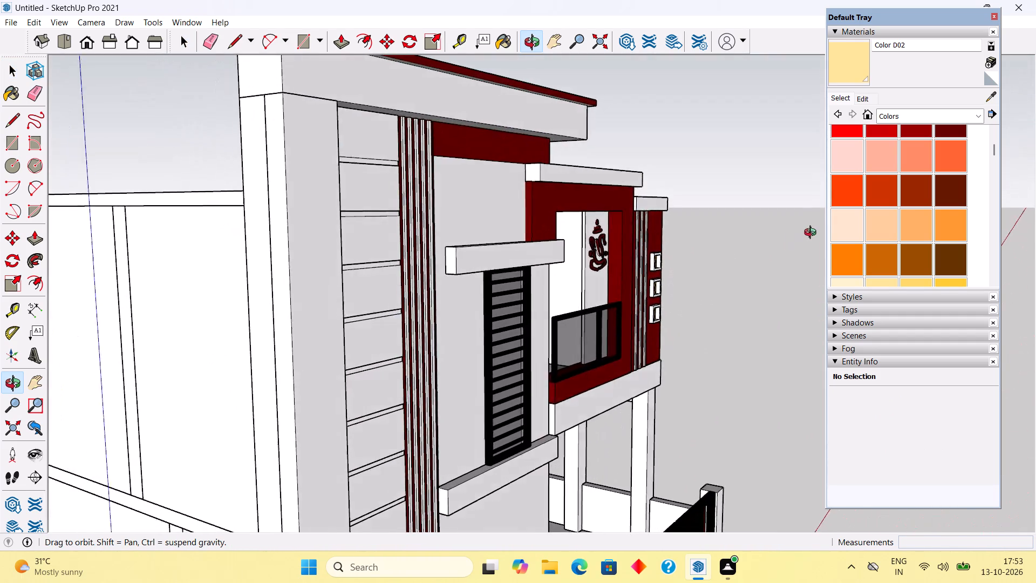
{"action": "middle_click_drag", "start_coordinate": [813, 234], "coordinate": [521, 273]}
{"action": "scroll", "coordinate": [521, 273], "scroll_direction": "down", "scroll_amount": 3}
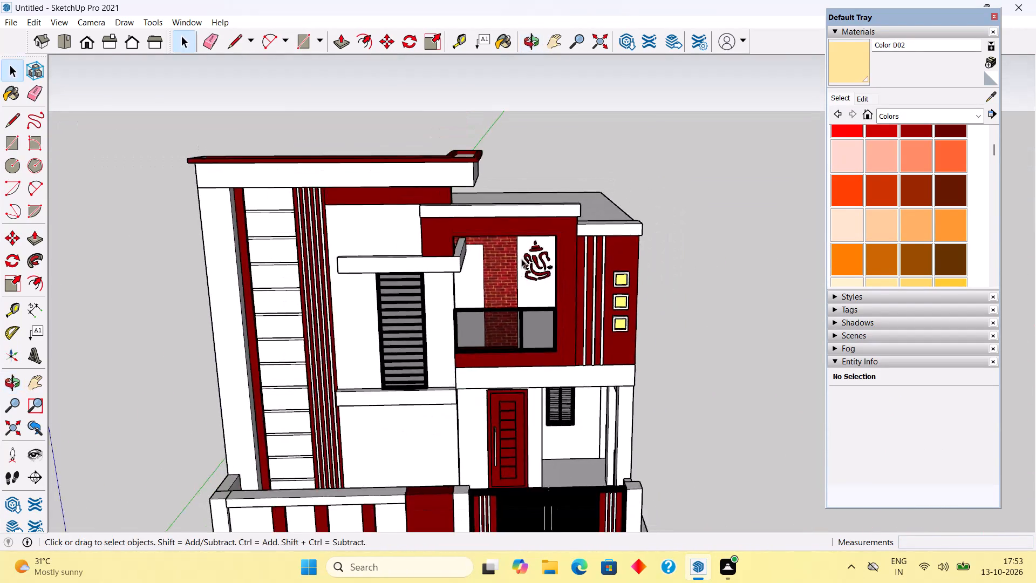
{"action": "scroll", "coordinate": [521, 259], "scroll_direction": "down", "scroll_amount": 6}
{"action": "scroll", "coordinate": [519, 444], "scroll_direction": "up", "scroll_amount": 6}
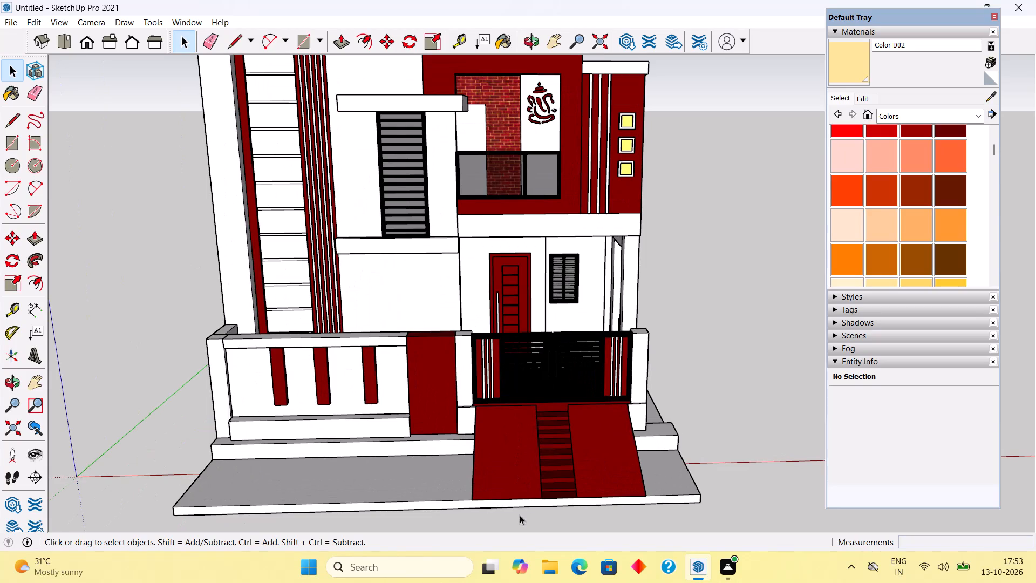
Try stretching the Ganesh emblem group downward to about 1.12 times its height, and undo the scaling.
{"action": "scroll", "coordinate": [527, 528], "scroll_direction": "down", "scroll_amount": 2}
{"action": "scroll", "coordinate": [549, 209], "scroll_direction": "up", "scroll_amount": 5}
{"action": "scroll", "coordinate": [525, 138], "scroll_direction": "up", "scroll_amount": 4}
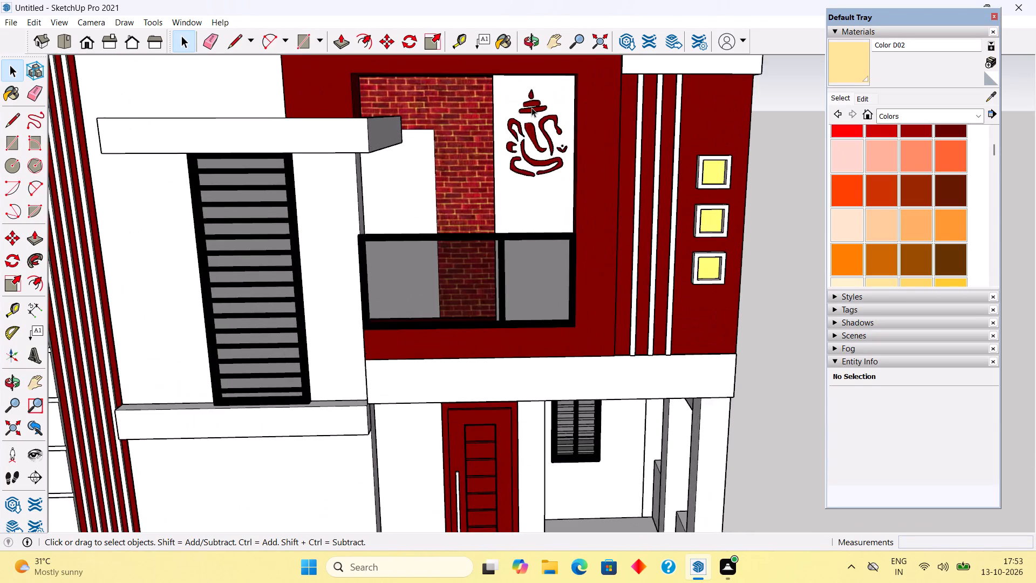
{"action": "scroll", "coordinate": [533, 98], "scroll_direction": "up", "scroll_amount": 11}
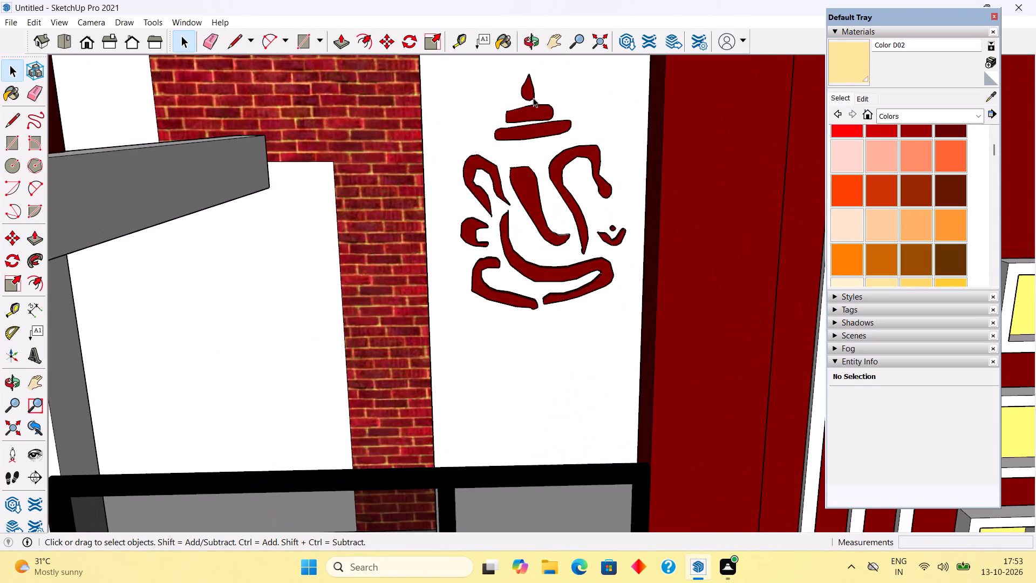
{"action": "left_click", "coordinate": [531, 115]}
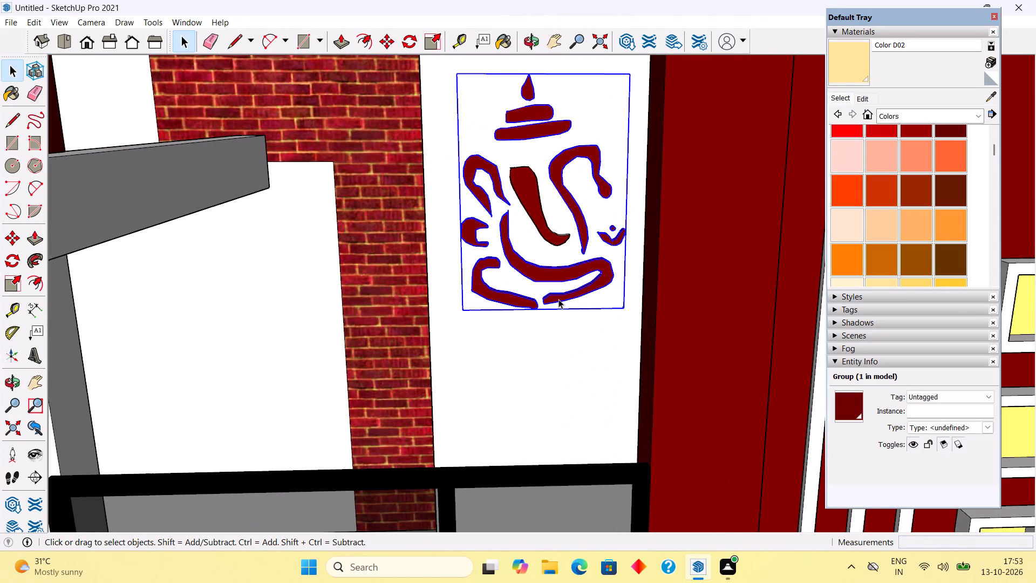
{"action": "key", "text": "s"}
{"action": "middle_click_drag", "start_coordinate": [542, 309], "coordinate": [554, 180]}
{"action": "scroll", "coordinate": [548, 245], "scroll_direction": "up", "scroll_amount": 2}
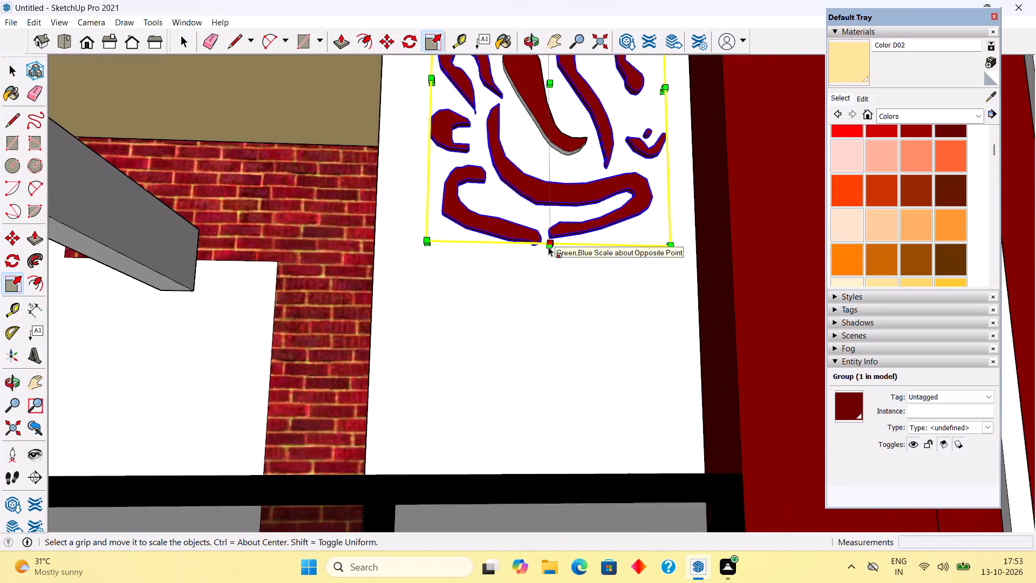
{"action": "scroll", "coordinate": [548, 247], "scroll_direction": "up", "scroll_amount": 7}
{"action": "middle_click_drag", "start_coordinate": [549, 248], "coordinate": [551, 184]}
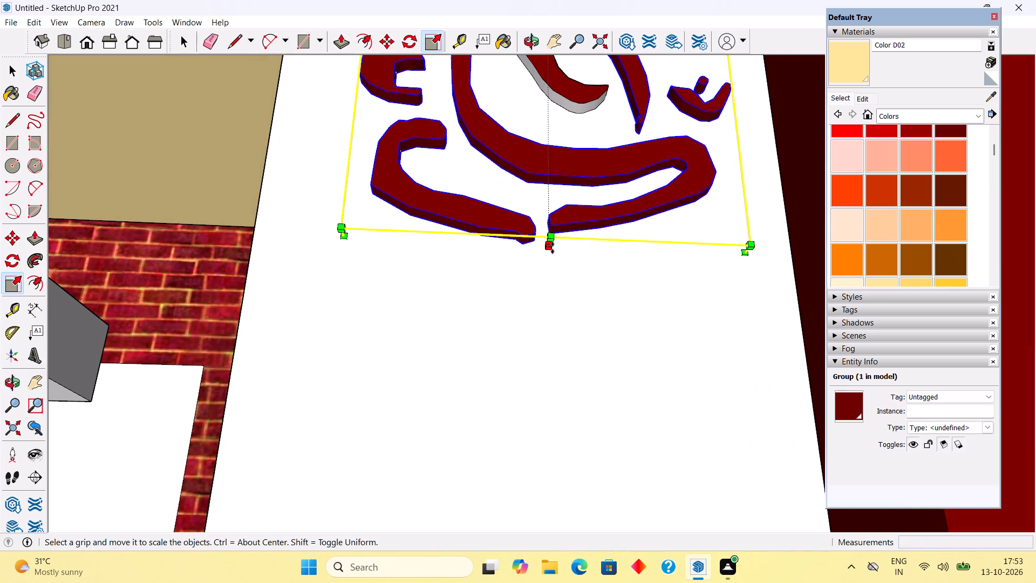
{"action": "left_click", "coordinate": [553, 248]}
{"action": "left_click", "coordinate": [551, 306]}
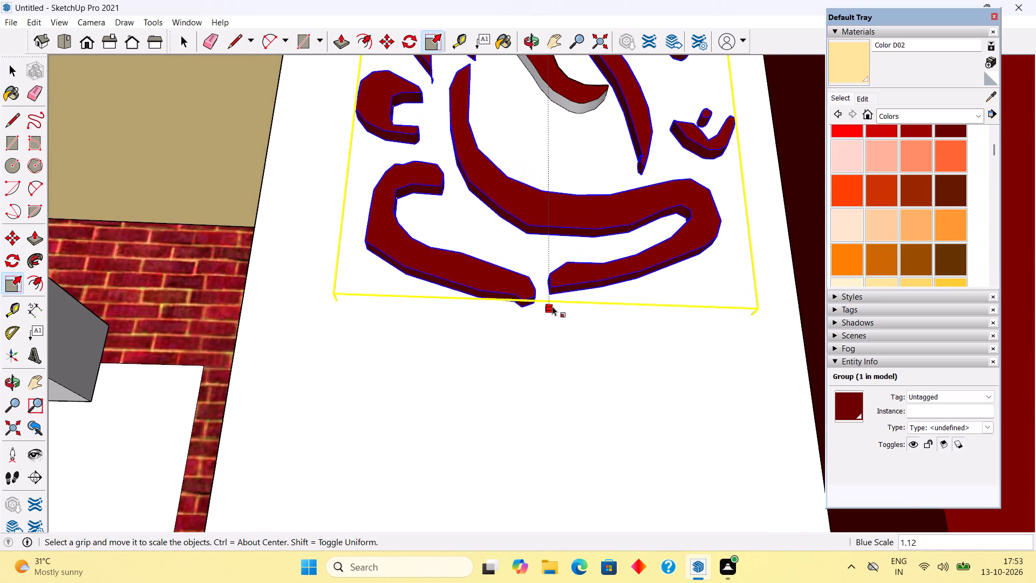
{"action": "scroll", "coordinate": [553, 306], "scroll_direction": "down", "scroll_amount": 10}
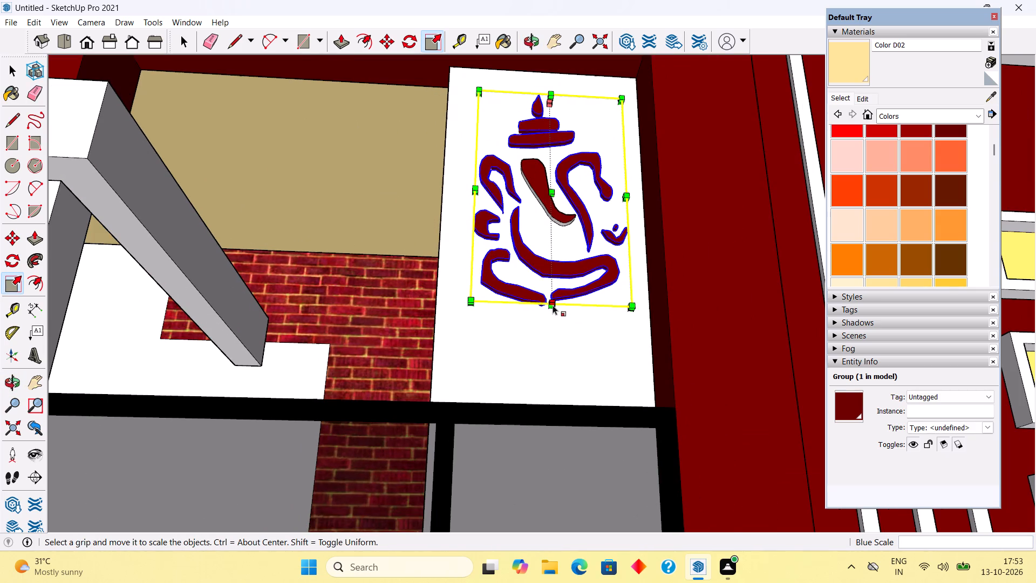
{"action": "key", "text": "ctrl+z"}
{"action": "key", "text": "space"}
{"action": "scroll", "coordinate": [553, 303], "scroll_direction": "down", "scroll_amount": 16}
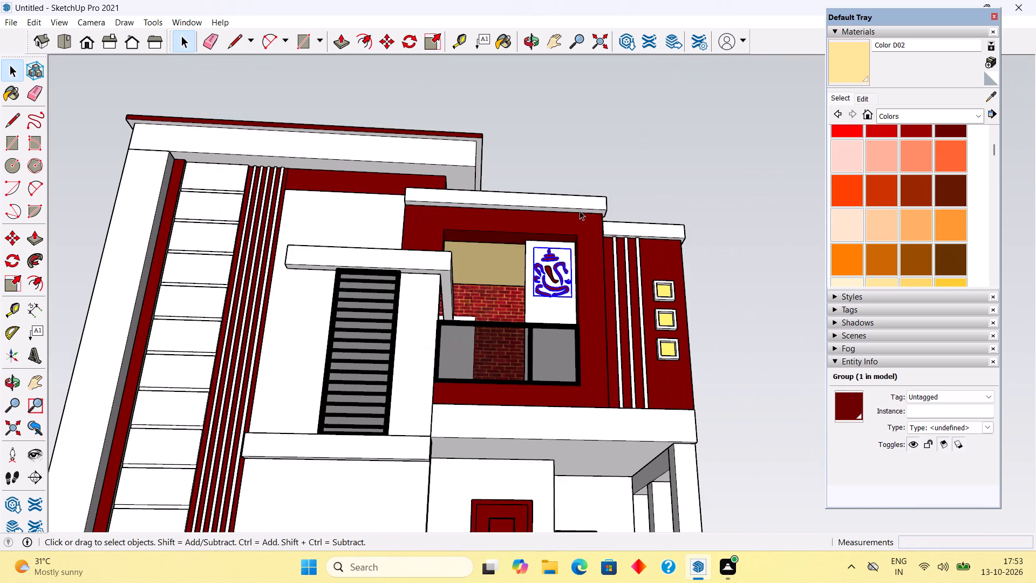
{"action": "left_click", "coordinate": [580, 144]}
Examine the whole front elevation from below, above and eye level.
{"action": "scroll", "coordinate": [580, 144], "scroll_direction": "down", "scroll_amount": 6}
{"action": "middle_click_drag", "start_coordinate": [580, 144], "coordinate": [575, 183]}
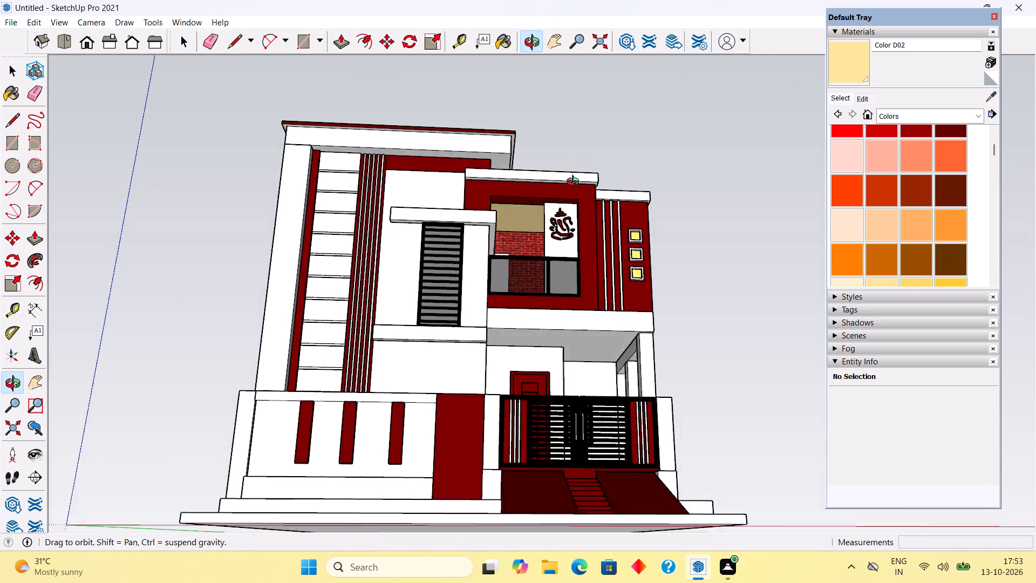
{"action": "middle_click_drag", "start_coordinate": [575, 183], "coordinate": [560, 351]}
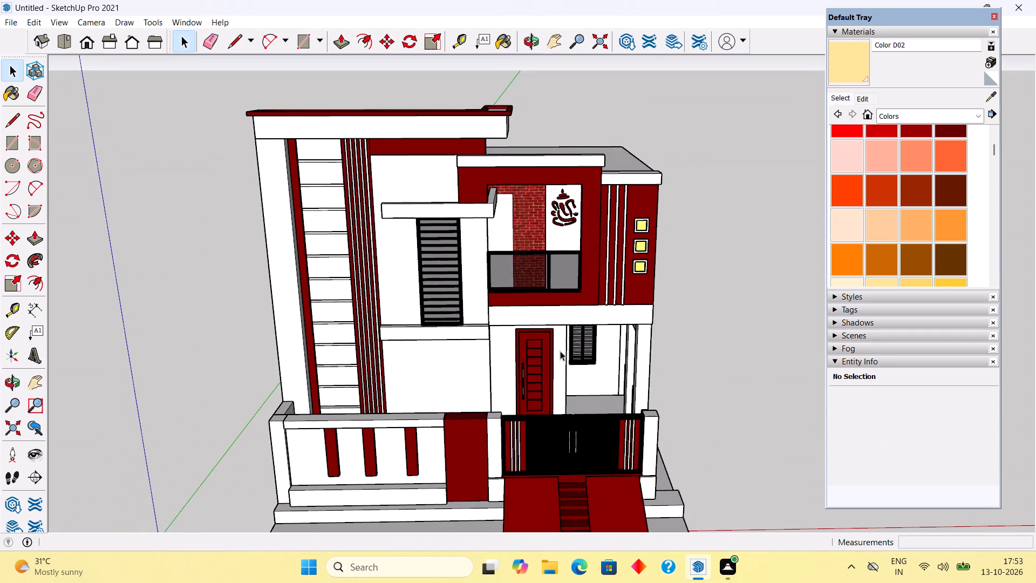
{"action": "scroll", "coordinate": [560, 351], "scroll_direction": "down", "scroll_amount": 2}
{"action": "middle_click_drag", "start_coordinate": [558, 351], "coordinate": [561, 288]}
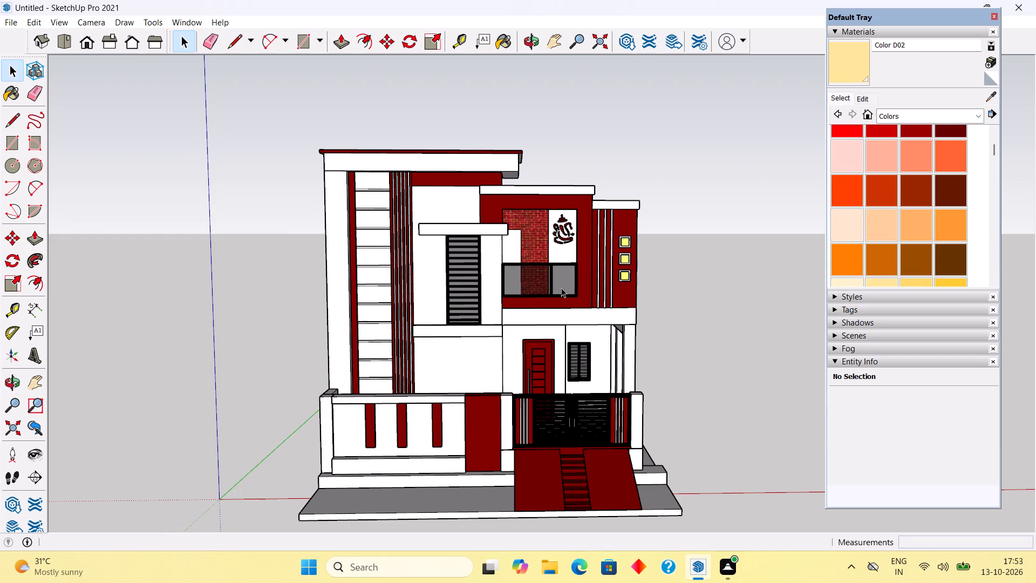
{"action": "scroll", "coordinate": [561, 288], "scroll_direction": "down", "scroll_amount": 3}
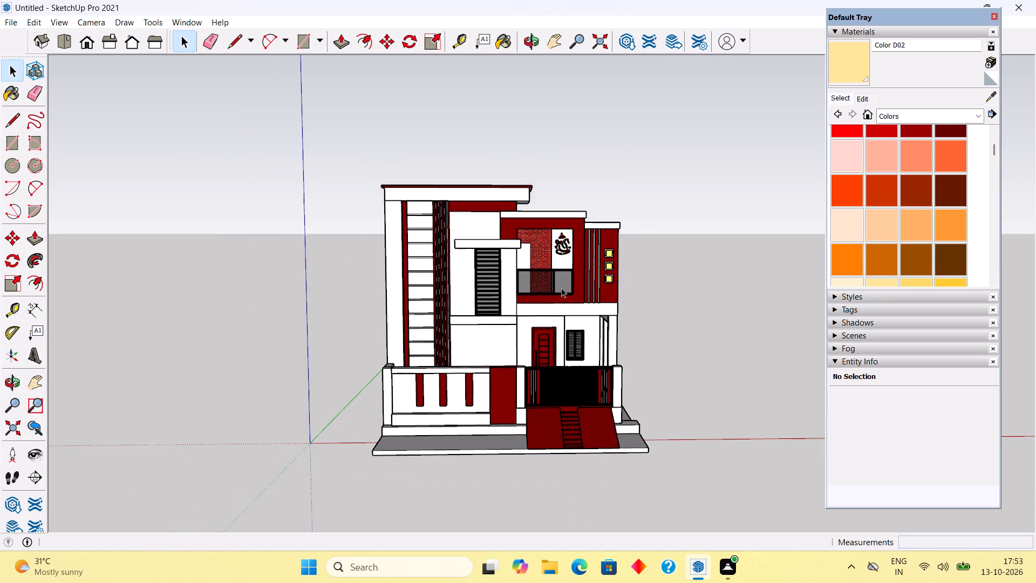
Place a guide 6" in from the roof edge on the house's tower side.
{"action": "middle_click_drag", "start_coordinate": [364, 353], "coordinate": [1009, 474]}
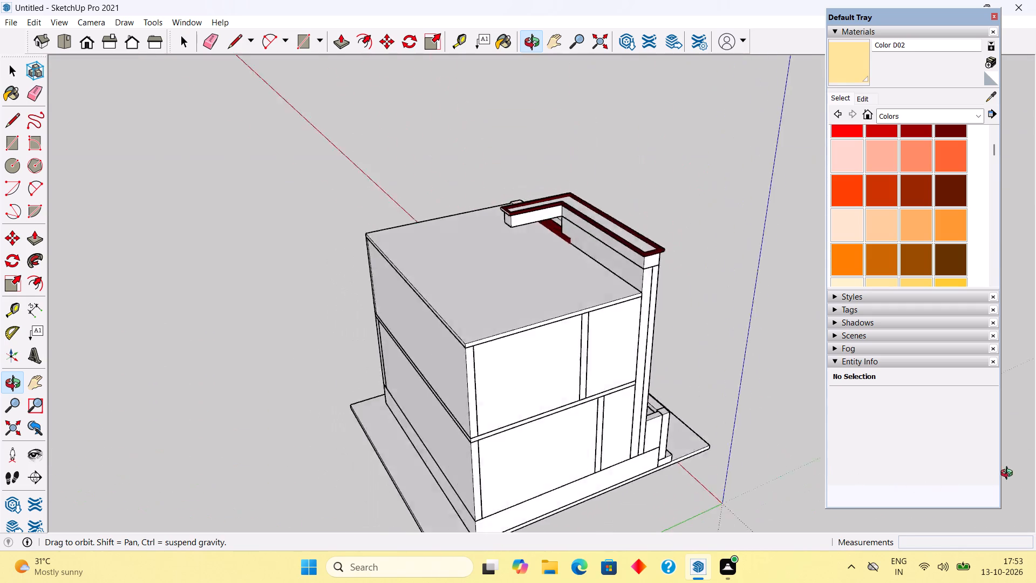
{"action": "middle_click_drag", "start_coordinate": [1009, 474], "coordinate": [1008, 578]}
{"action": "scroll", "coordinate": [510, 424], "scroll_direction": "up", "scroll_amount": 2}
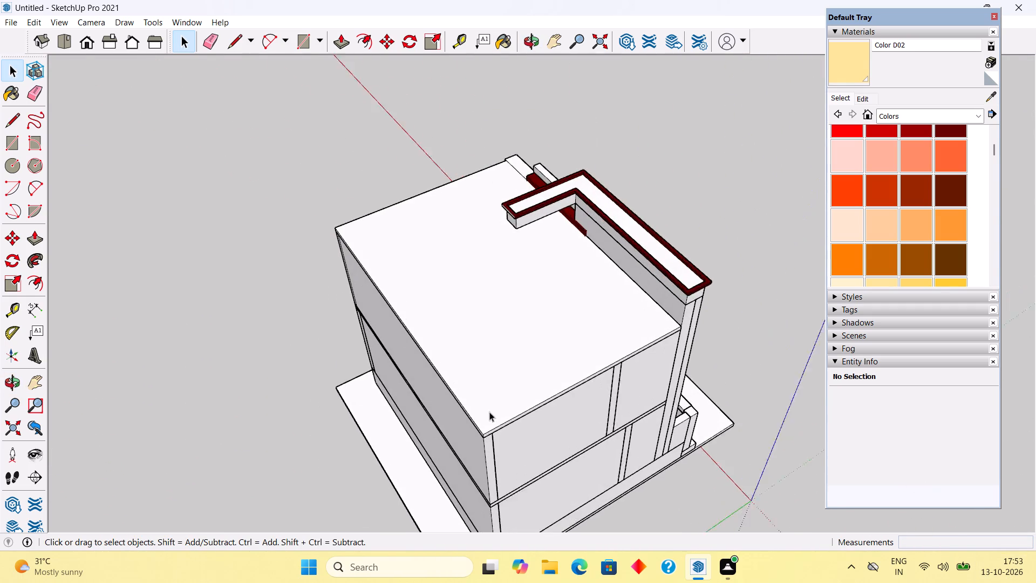
{"action": "scroll", "coordinate": [489, 412], "scroll_direction": "up", "scroll_amount": 2}
{"action": "scroll", "coordinate": [449, 392], "scroll_direction": "up", "scroll_amount": 5}
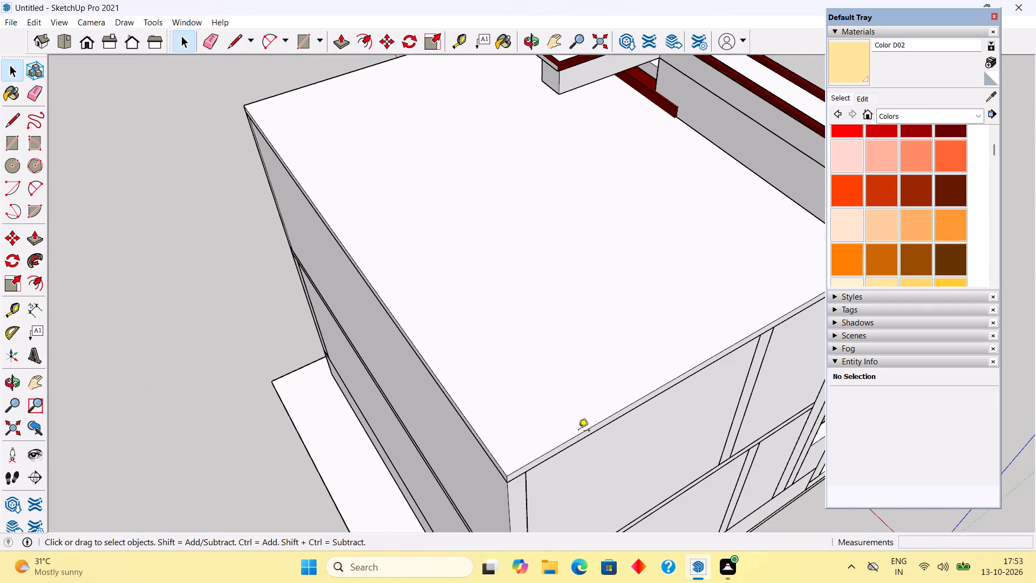
{"action": "key", "text": "t"}
{"action": "left_click", "coordinate": [595, 429]}
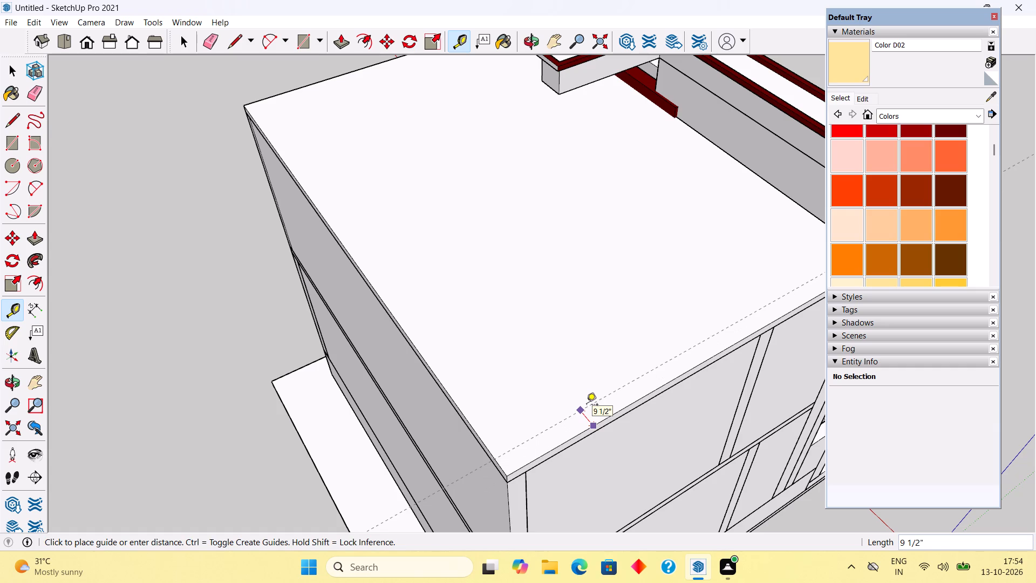
{"action": "type", "text": "6\""}
{"action": "key", "text": "Return"}
Draw a 6" by 18' 11" strip between the guide and the tower-side roof edge, and pull it up 2' 7".
{"action": "key", "text": "r"}
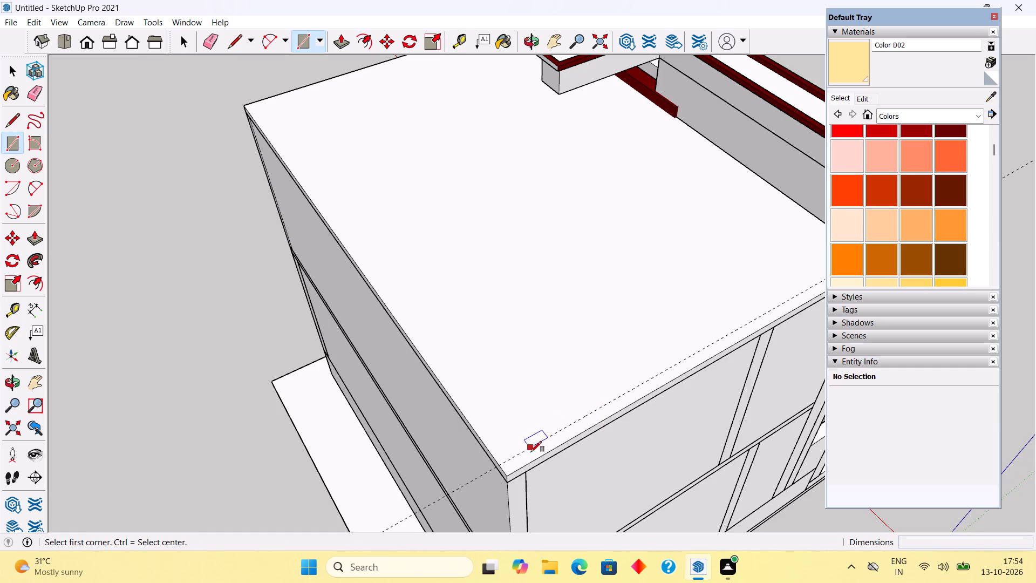
{"action": "left_click", "coordinate": [496, 464]}
{"action": "scroll", "coordinate": [497, 464], "scroll_direction": "down", "scroll_amount": 6}
{"action": "scroll", "coordinate": [691, 369], "scroll_direction": "up", "scroll_amount": 4}
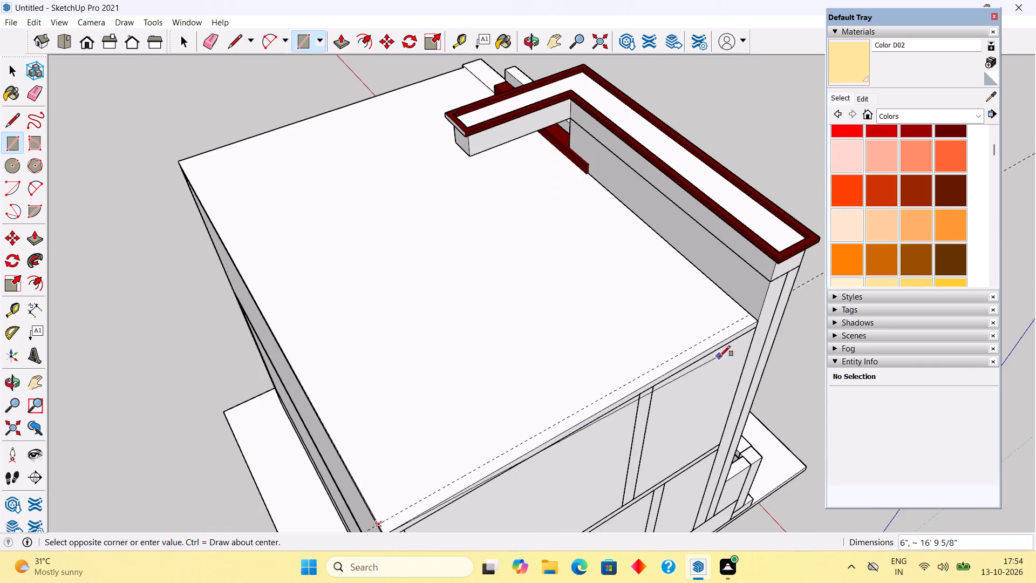
{"action": "scroll", "coordinate": [726, 340], "scroll_direction": "up", "scroll_amount": 5}
{"action": "left_click", "coordinate": [776, 315]}
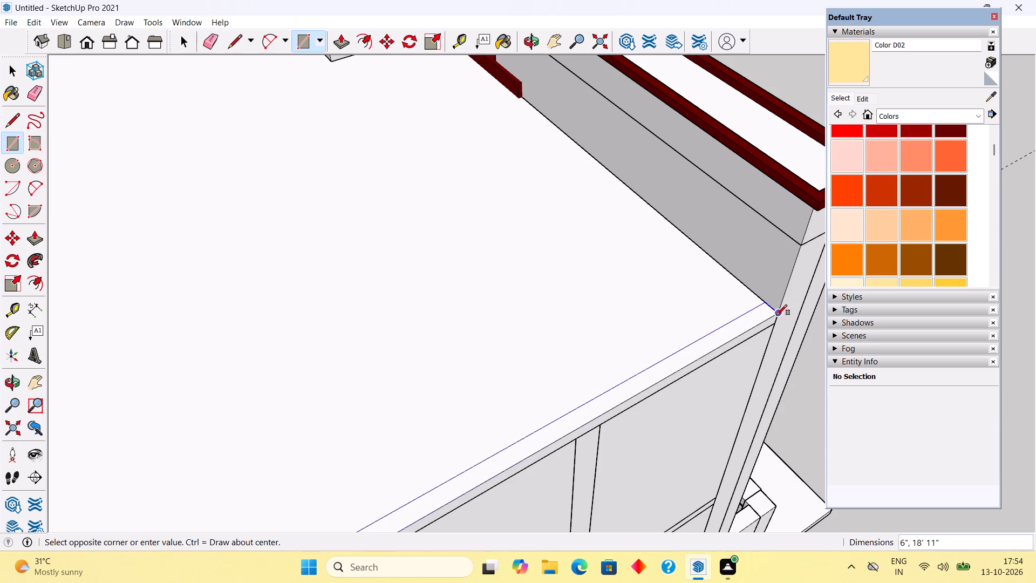
{"action": "key", "text": "p"}
{"action": "left_click", "coordinate": [750, 319]}
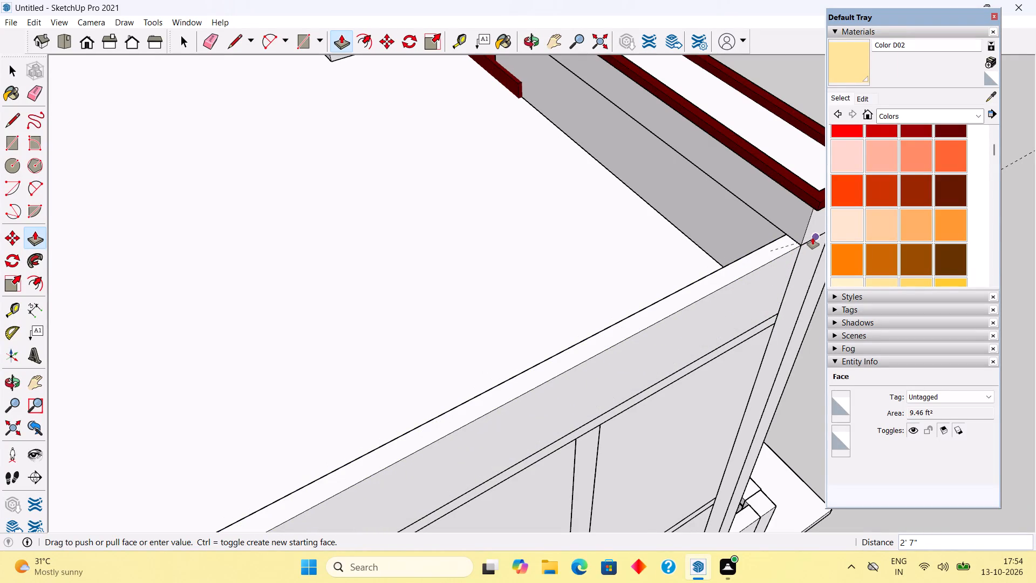
{"action": "left_click", "coordinate": [811, 239]}
Group the tower-side parapet wall.
{"action": "key", "text": "space"}
{"action": "left_click", "coordinate": [731, 316]}
{"action": "triple_click", "coordinate": [724, 309]}
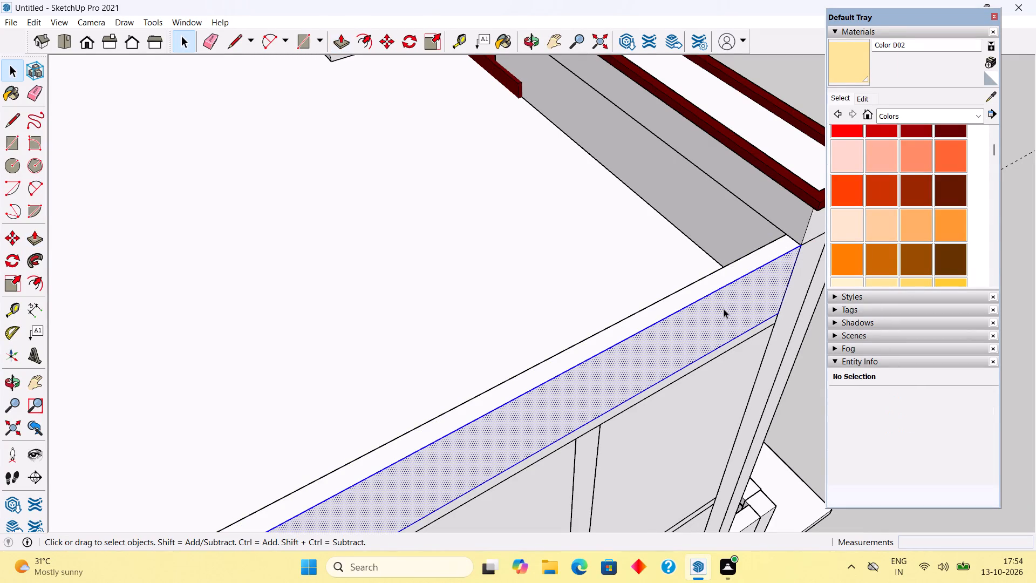
{"action": "right_click", "coordinate": [724, 309]}
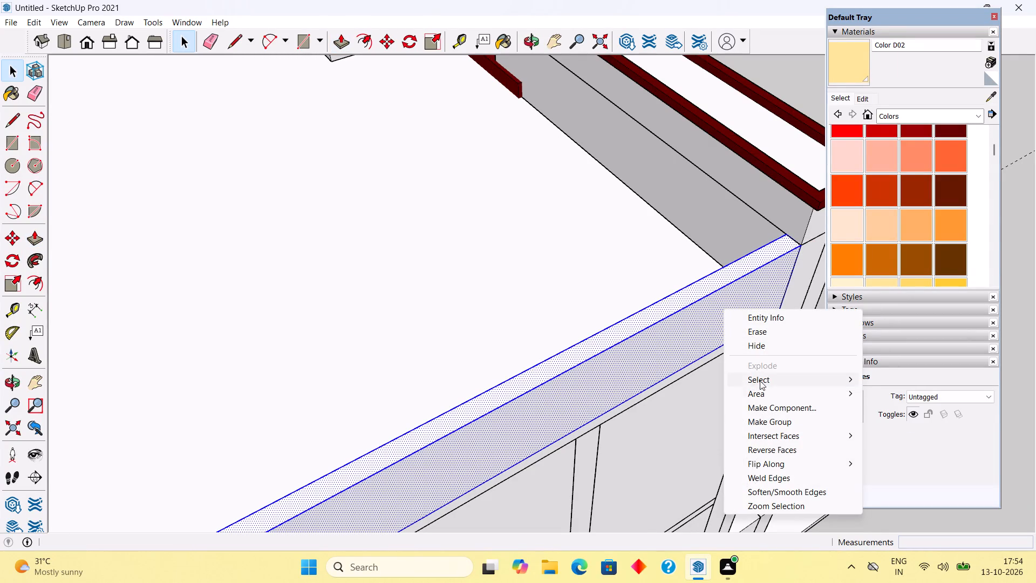
{"action": "left_click", "coordinate": [769, 416]}
Place a guide 6" in from the rear roof edge.
{"action": "scroll", "coordinate": [769, 416], "scroll_direction": "down", "scroll_amount": 11}
{"action": "middle_click_drag", "start_coordinate": [583, 405], "coordinate": [756, 343]}
{"action": "middle_click_drag", "start_coordinate": [671, 367], "coordinate": [790, 429]}
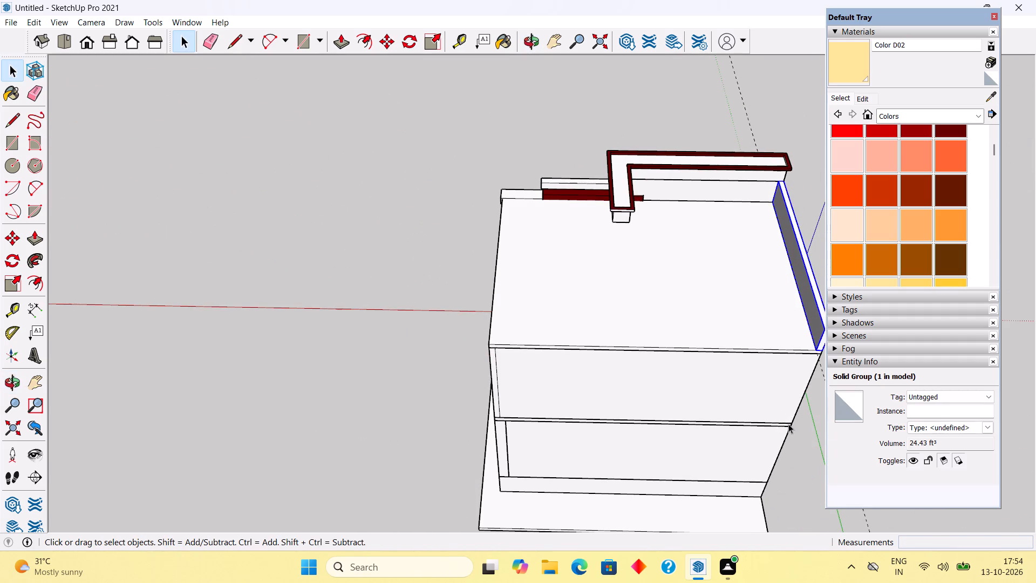
{"action": "key", "text": "t"}
{"action": "scroll", "coordinate": [714, 350], "scroll_direction": "up", "scroll_amount": 4}
{"action": "left_click", "coordinate": [714, 350]}
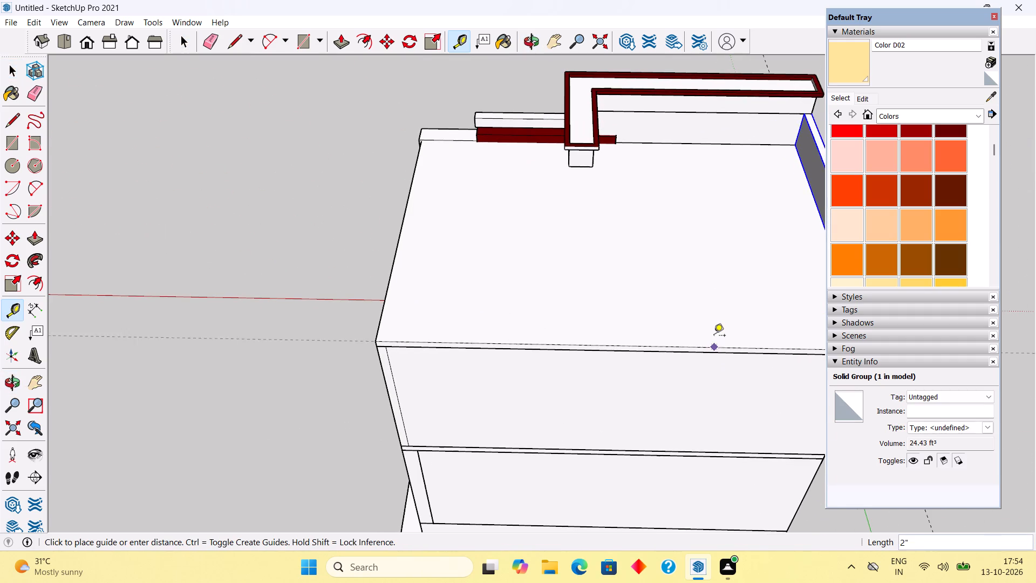
{"action": "type", "text": "6\""}
{"action": "key", "text": "Return"}
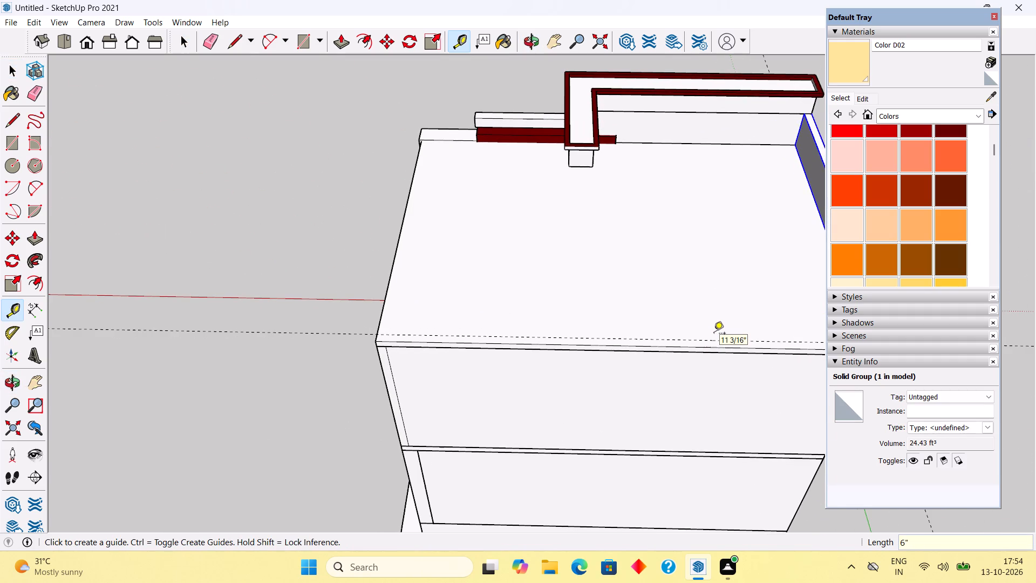
Draw a 6" by about 26' 8 3/8" strip along the rear roof edge and pull it up level with the side parapet.
{"action": "key", "text": "r"}
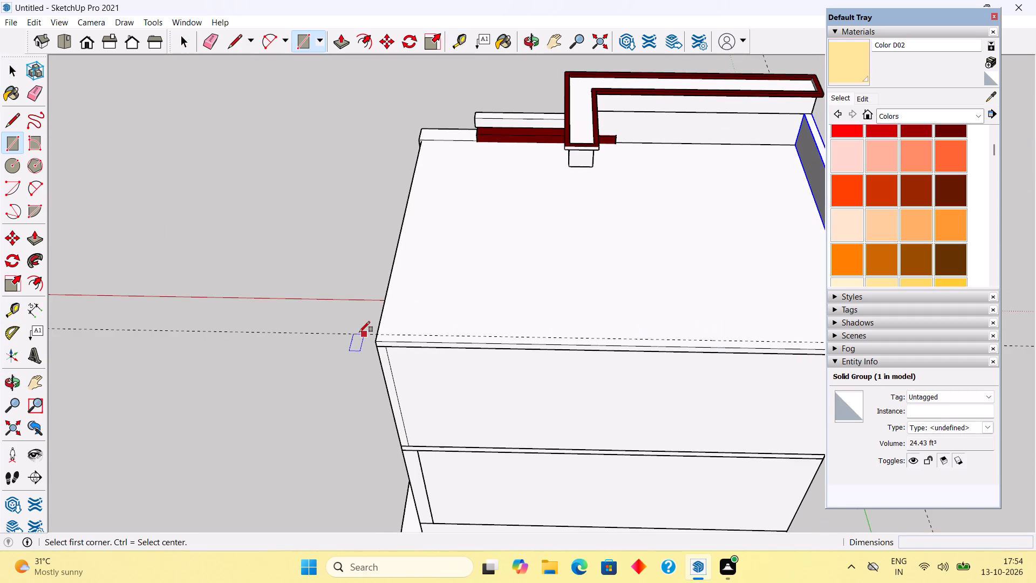
{"action": "left_click", "coordinate": [377, 333]}
{"action": "scroll", "coordinate": [377, 333], "scroll_direction": "down", "scroll_amount": 4}
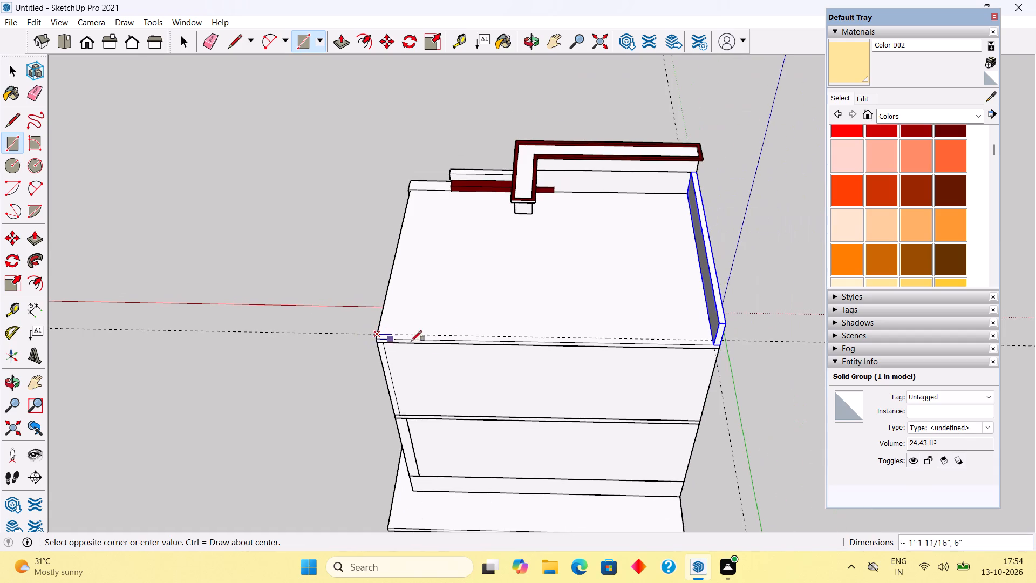
{"action": "scroll", "coordinate": [617, 338], "scroll_direction": "up", "scroll_amount": 5}
{"action": "left_click", "coordinate": [778, 349]}
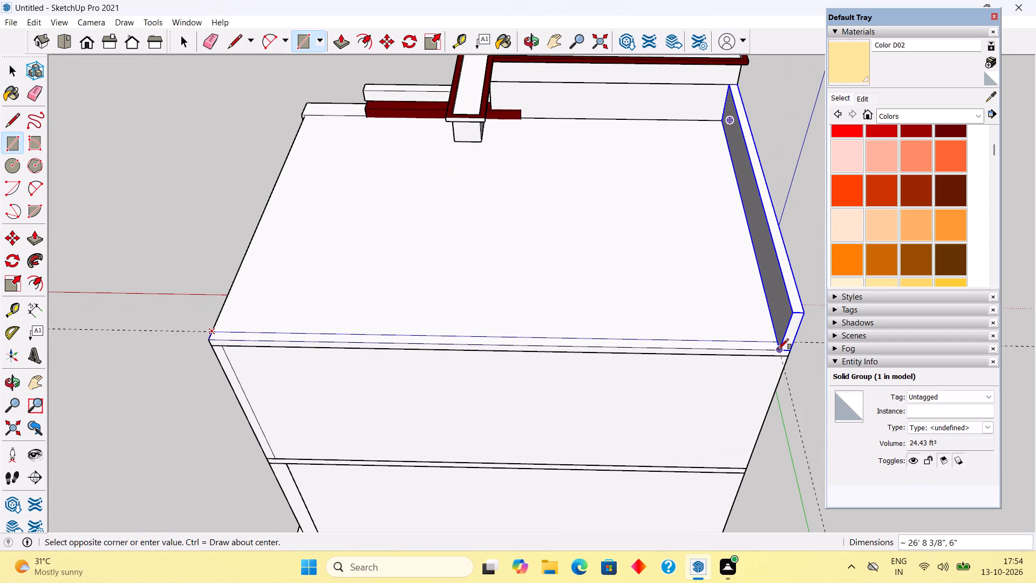
{"action": "key", "text": "p"}
{"action": "left_click", "coordinate": [750, 342]}
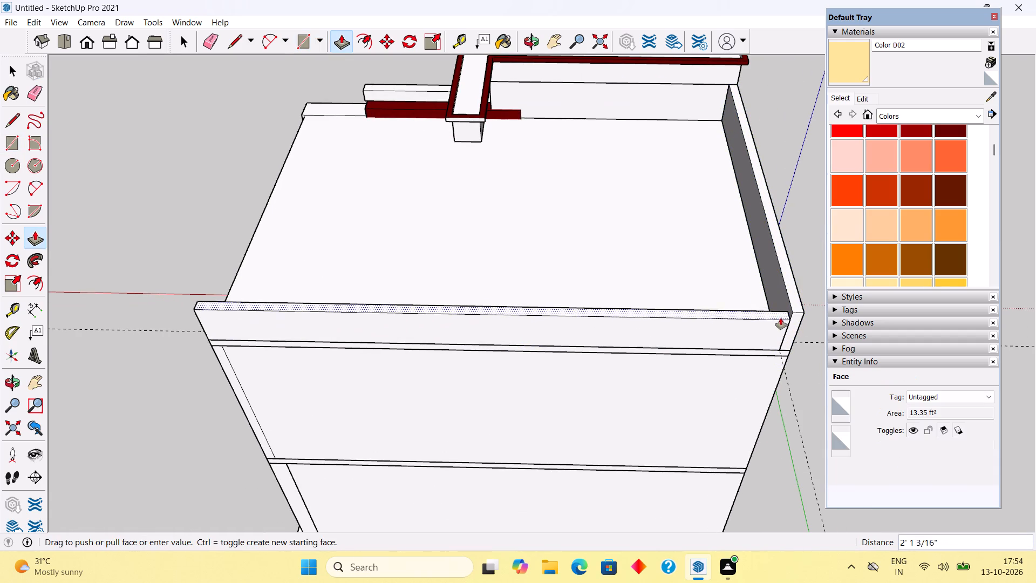
{"action": "left_click", "coordinate": [798, 311]}
Group the rear parapet wall.
{"action": "key", "text": "space"}
{"action": "triple_click", "coordinate": [709, 343]}
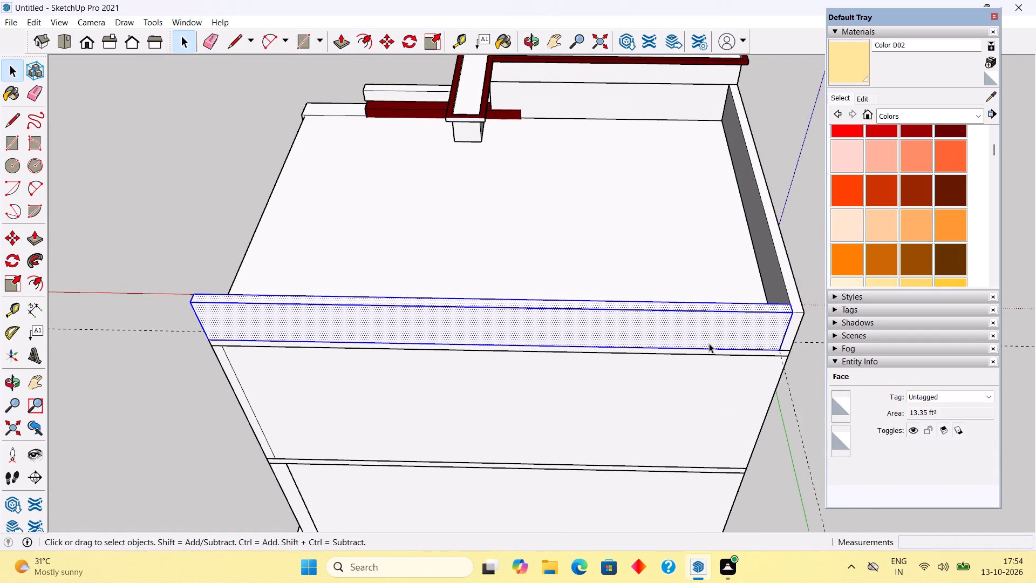
{"action": "right_click", "coordinate": [709, 343]}
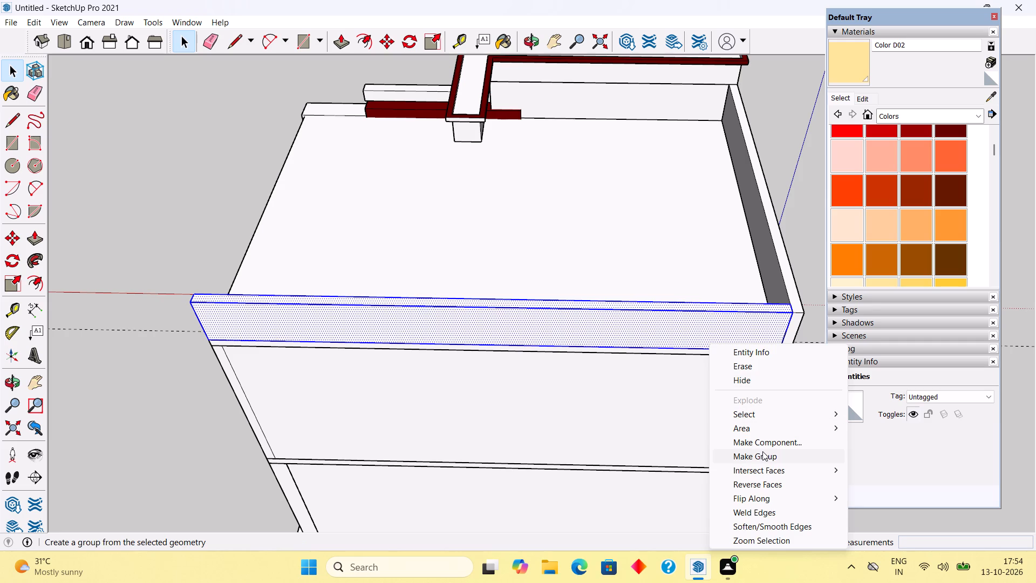
{"action": "left_click", "coordinate": [762, 451]}
Examine the remaining open roof edge on the ramp side, including its junctions with the front band and rear parapet.
{"action": "middle_click_drag", "start_coordinate": [287, 346], "coordinate": [687, 327]}
{"action": "scroll", "coordinate": [546, 337], "scroll_direction": "up", "scroll_amount": 2}
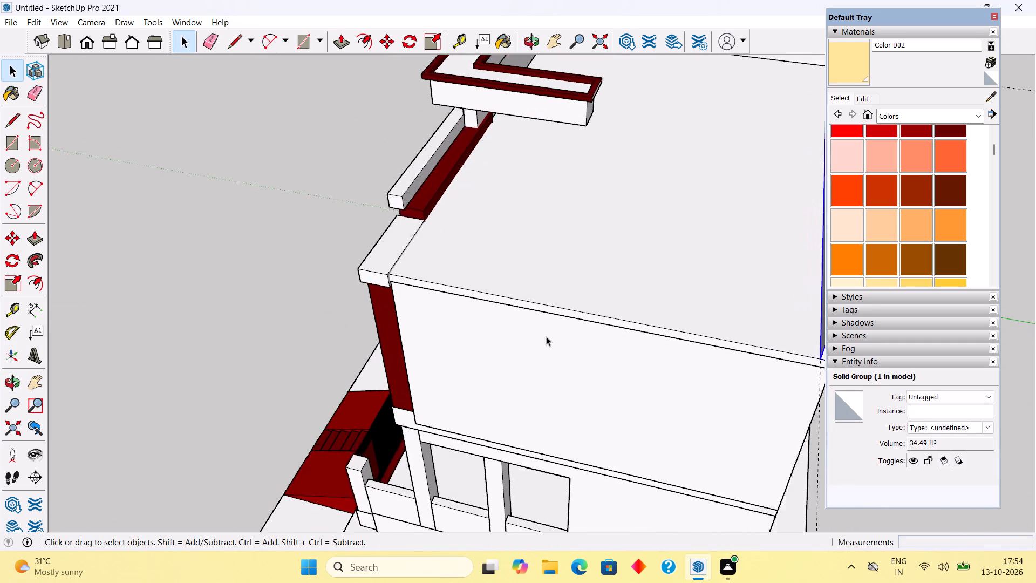
{"action": "scroll", "coordinate": [546, 336], "scroll_direction": "up", "scroll_amount": 2}
{"action": "middle_click_drag", "start_coordinate": [534, 274], "coordinate": [615, 209]}
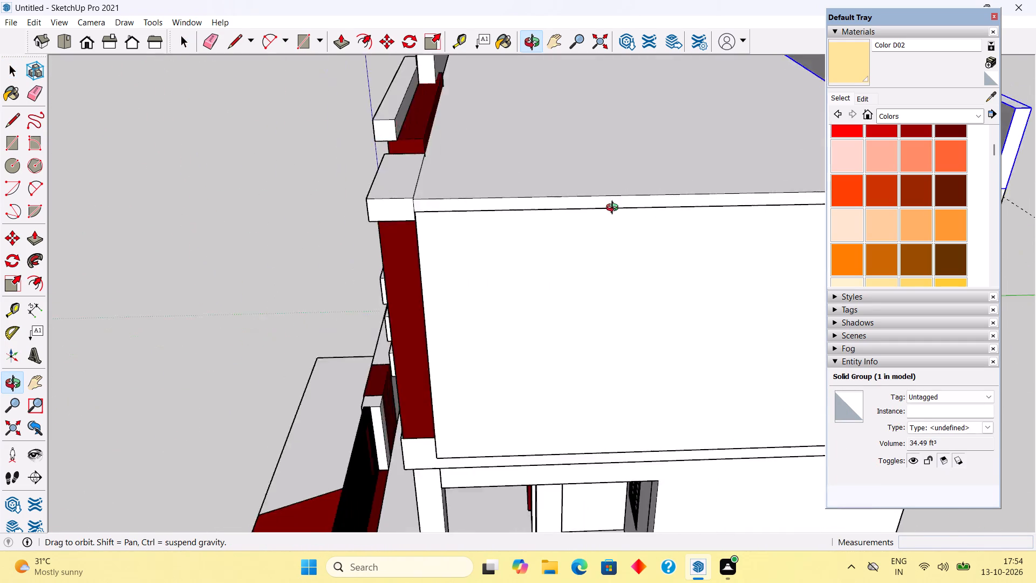
{"action": "middle_click_drag", "start_coordinate": [615, 209], "coordinate": [536, 263]}
{"action": "scroll", "coordinate": [539, 265], "scroll_direction": "down", "scroll_amount": 10}
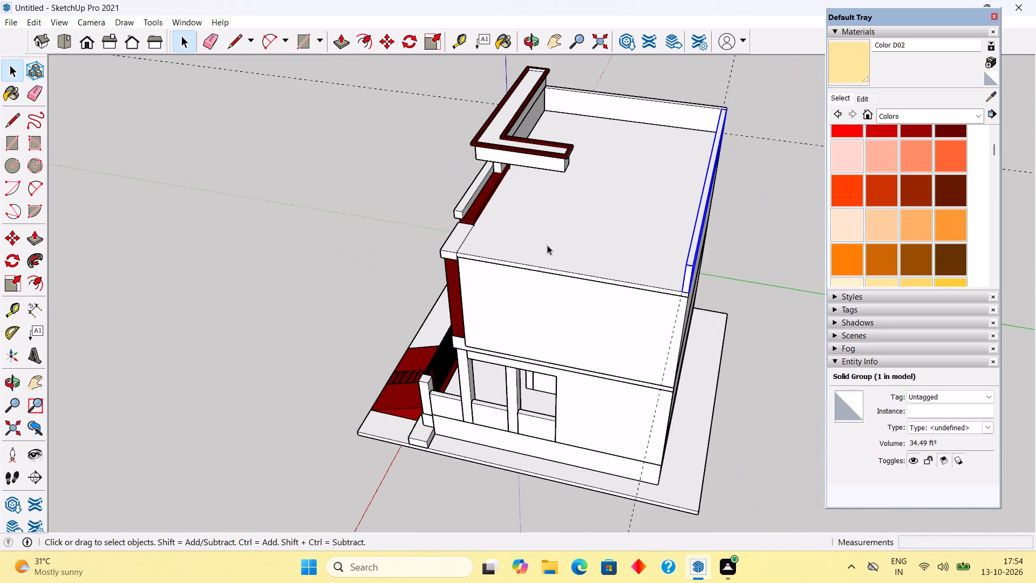
{"action": "left_click", "coordinate": [775, 205]}
{"action": "middle_click_drag", "start_coordinate": [584, 256], "coordinate": [619, 375]}
{"action": "scroll", "coordinate": [620, 377], "scroll_direction": "up", "scroll_amount": 3}
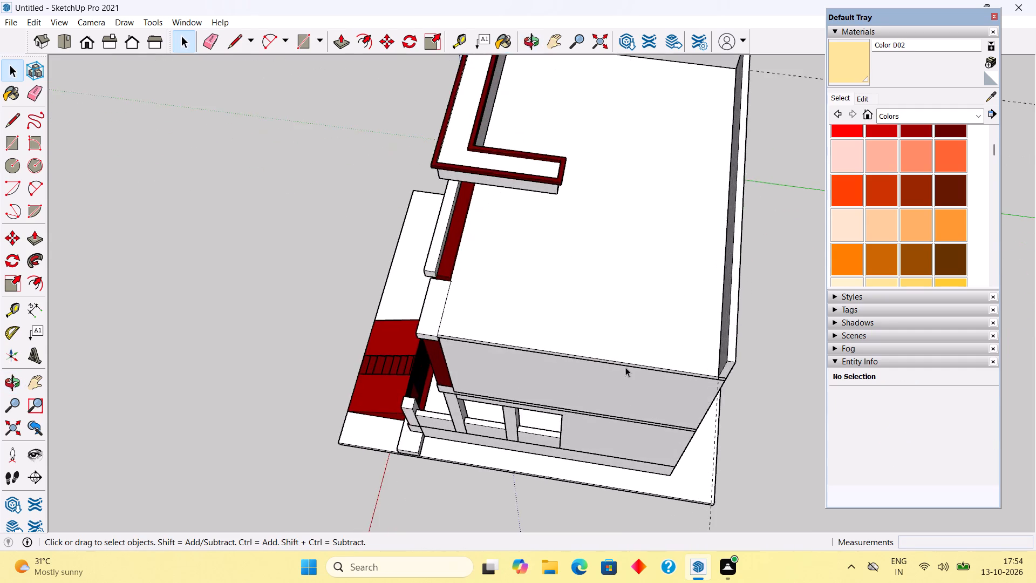
Place a guide 6" in from the open roof edge on the ramp side.
{"action": "scroll", "coordinate": [625, 367], "scroll_direction": "up", "scroll_amount": 4}
{"action": "middle_click_drag", "start_coordinate": [640, 342], "coordinate": [637, 383]}
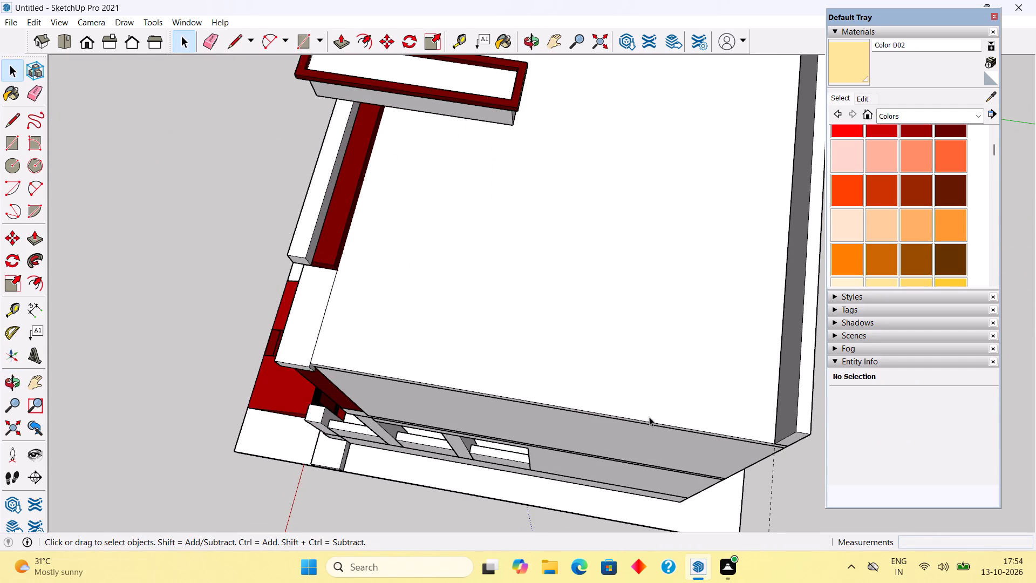
{"action": "key", "text": "t"}
{"action": "left_click", "coordinate": [642, 418]}
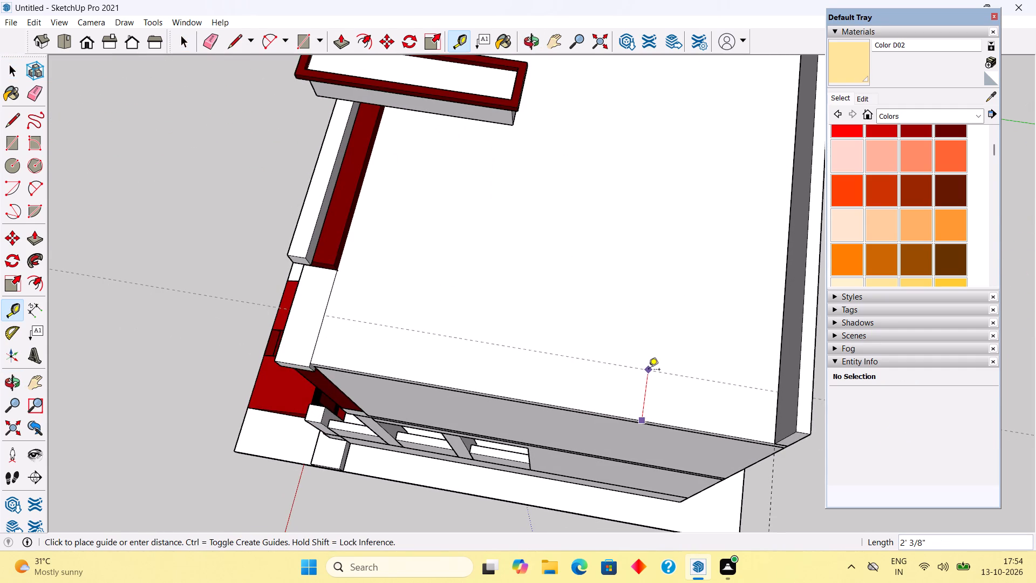
{"action": "type", "text": "6\""}
{"action": "key", "text": "Return"}
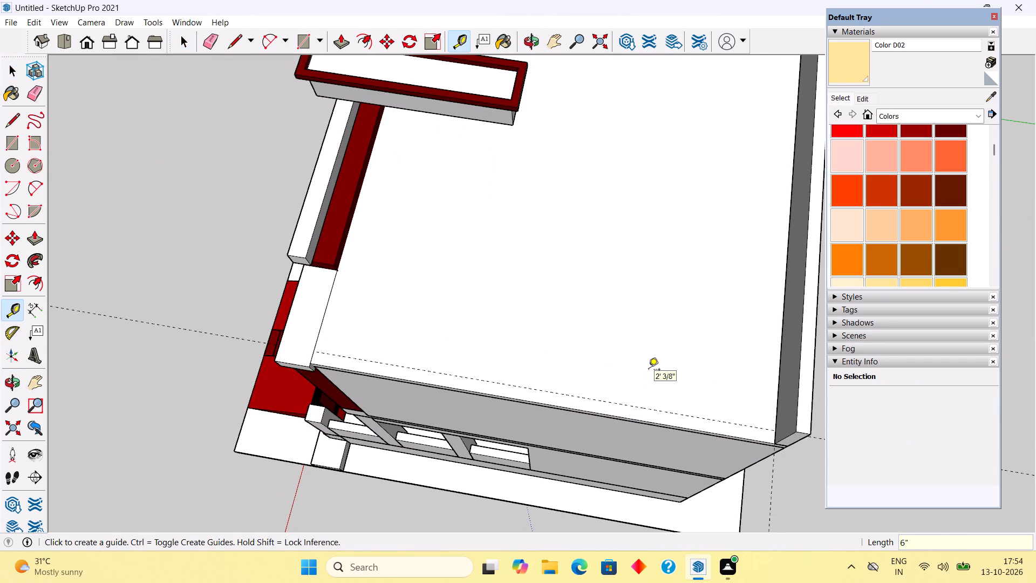
Draw a 6" wide strip along the ramp-side roof edge, from the front band to the rear parapet, and pull it up about 5 11/16".
{"action": "key", "text": "r"}
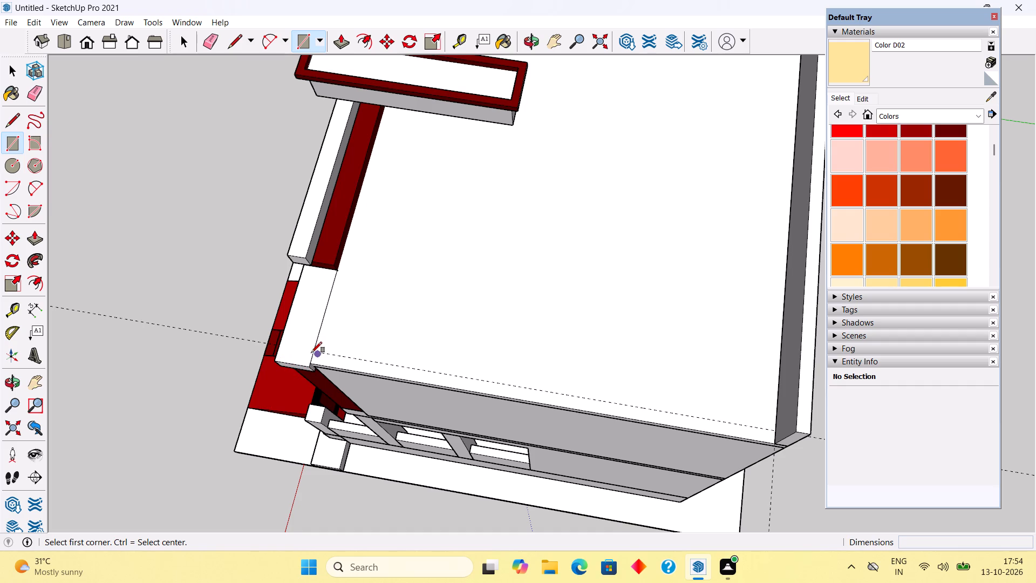
{"action": "scroll", "coordinate": [311, 352], "scroll_direction": "up", "scroll_amount": 12}
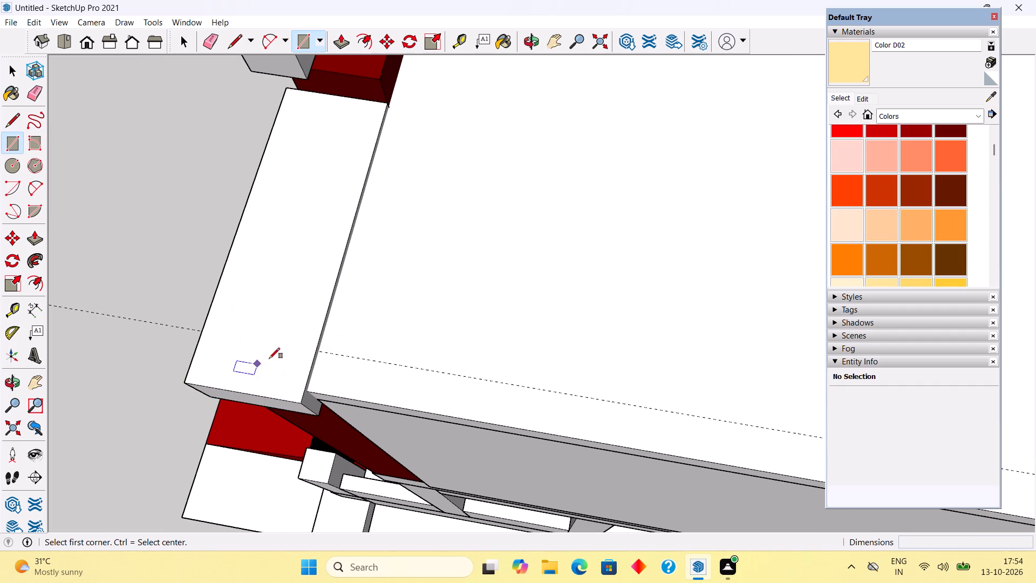
{"action": "left_click", "coordinate": [318, 352]}
{"action": "scroll", "coordinate": [417, 390], "scroll_direction": "down", "scroll_amount": 6}
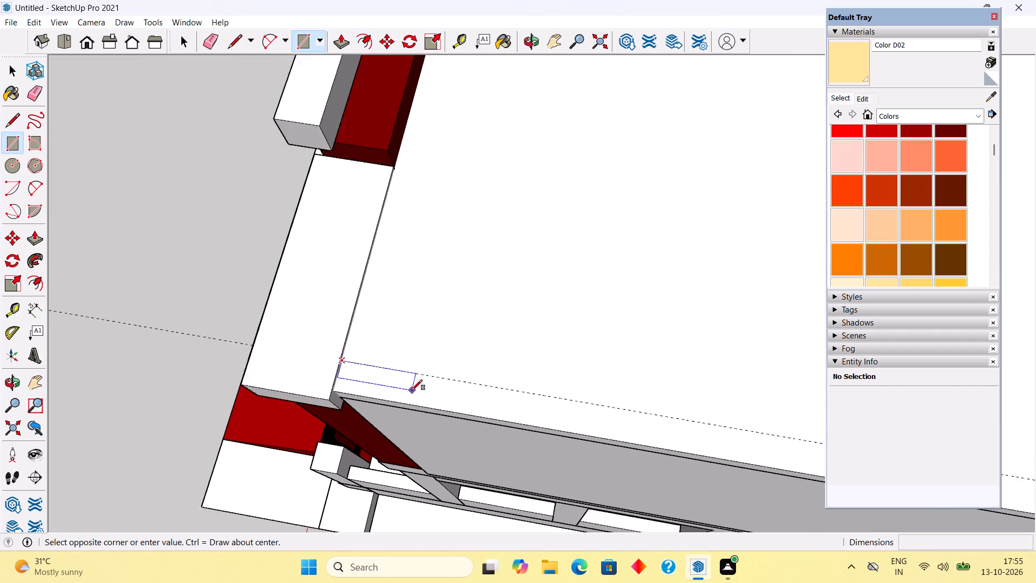
{"action": "scroll", "coordinate": [412, 390], "scroll_direction": "down", "scroll_amount": 10}
{"action": "scroll", "coordinate": [718, 442], "scroll_direction": "up", "scroll_amount": 4}
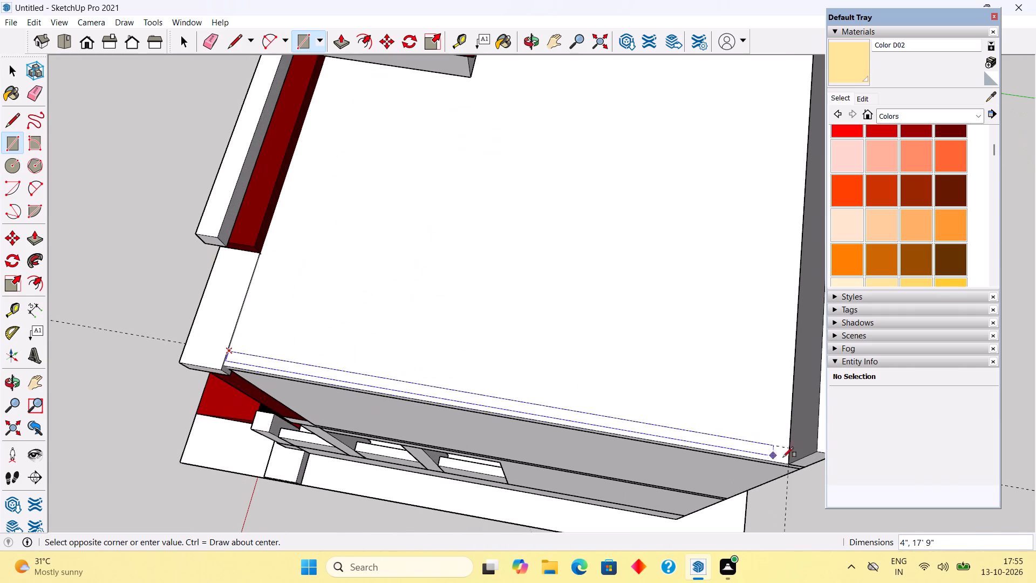
{"action": "left_click", "coordinate": [790, 465]}
{"action": "key", "text": "p"}
{"action": "left_click", "coordinate": [764, 448]}
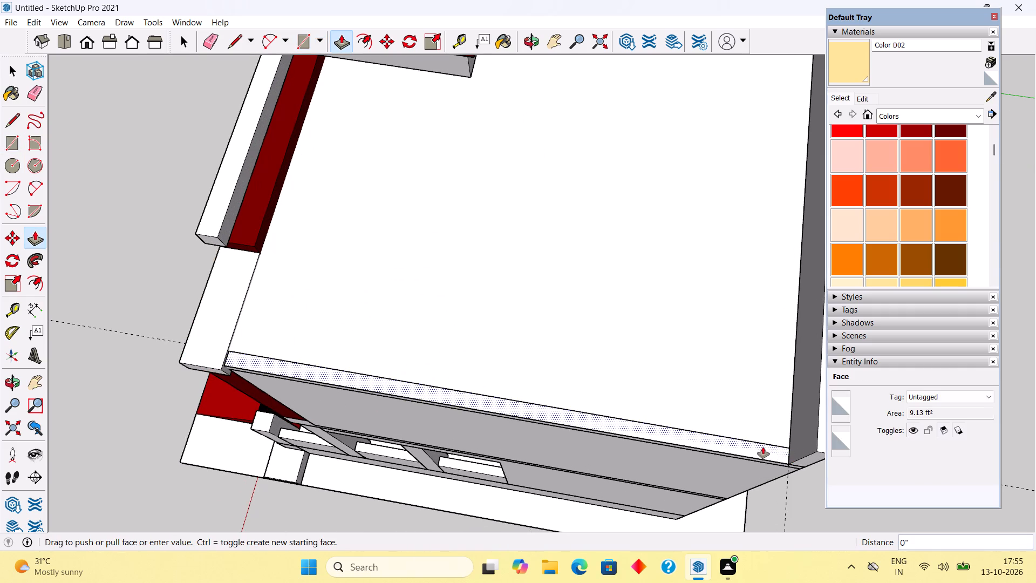
{"action": "left_click", "coordinate": [759, 433]}
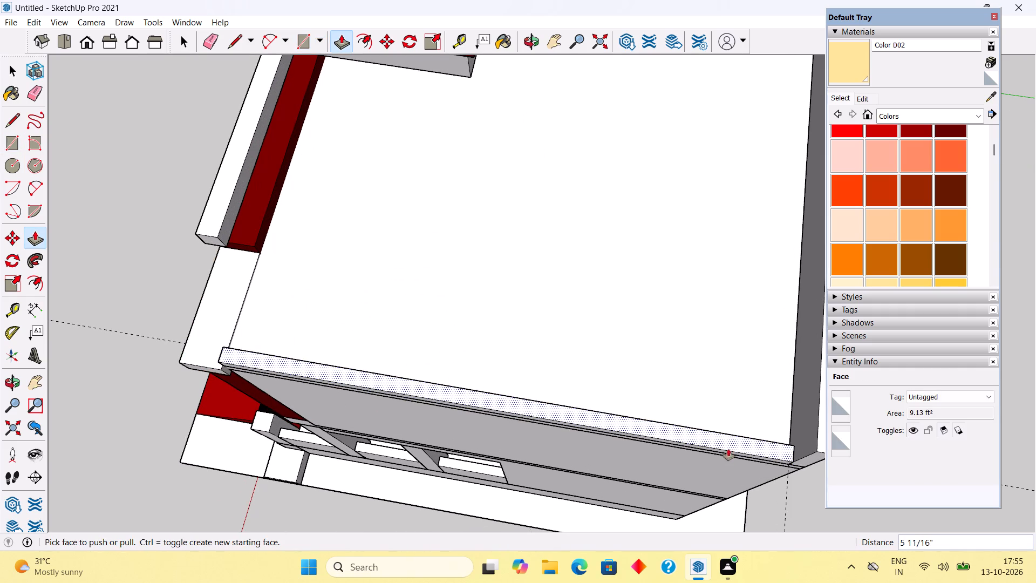
Group the low parapet wall along the ramp-side roof edge.
{"action": "key", "text": "space"}
{"action": "middle_click_drag", "start_coordinate": [719, 430], "coordinate": [710, 292]}
{"action": "triple_click", "coordinate": [686, 243]}
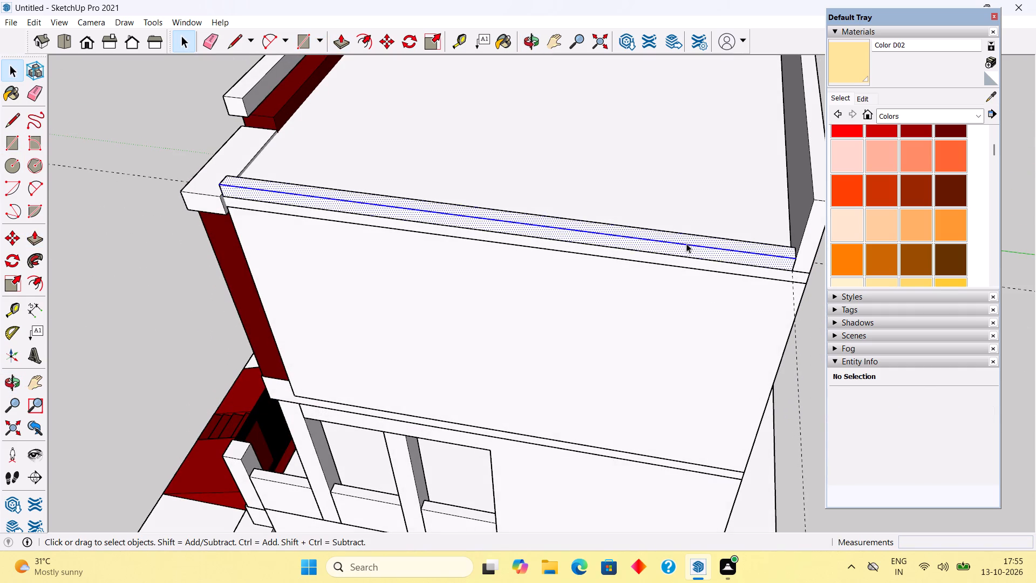
{"action": "right_click", "coordinate": [686, 243]}
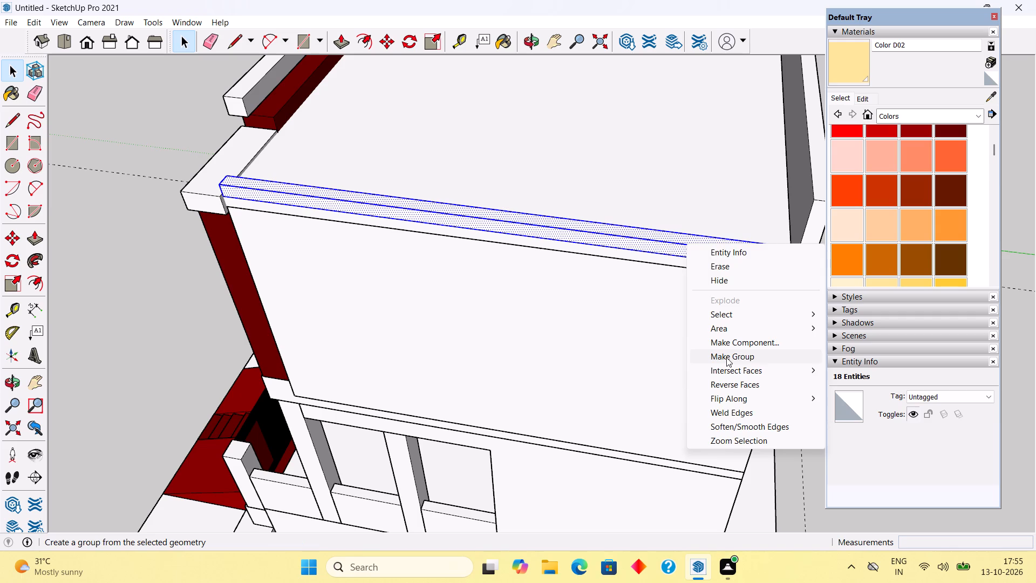
{"action": "left_click", "coordinate": [726, 357]}
Examine how the new low parapet sits against the roof and the front facade.
{"action": "middle_click_drag", "start_coordinate": [214, 281], "coordinate": [519, 236]}
{"action": "scroll", "coordinate": [519, 236], "scroll_direction": "down", "scroll_amount": 12}
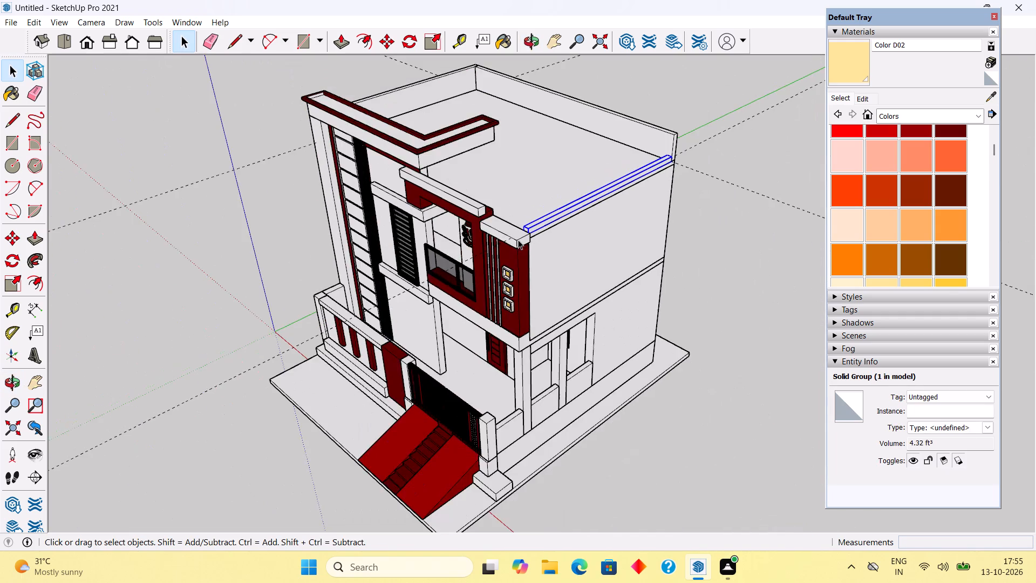
{"action": "middle_click_drag", "start_coordinate": [557, 213], "coordinate": [734, 192]}
{"action": "left_click", "coordinate": [731, 216]}
{"action": "middle_click_drag", "start_coordinate": [651, 252], "coordinate": [680, 132]}
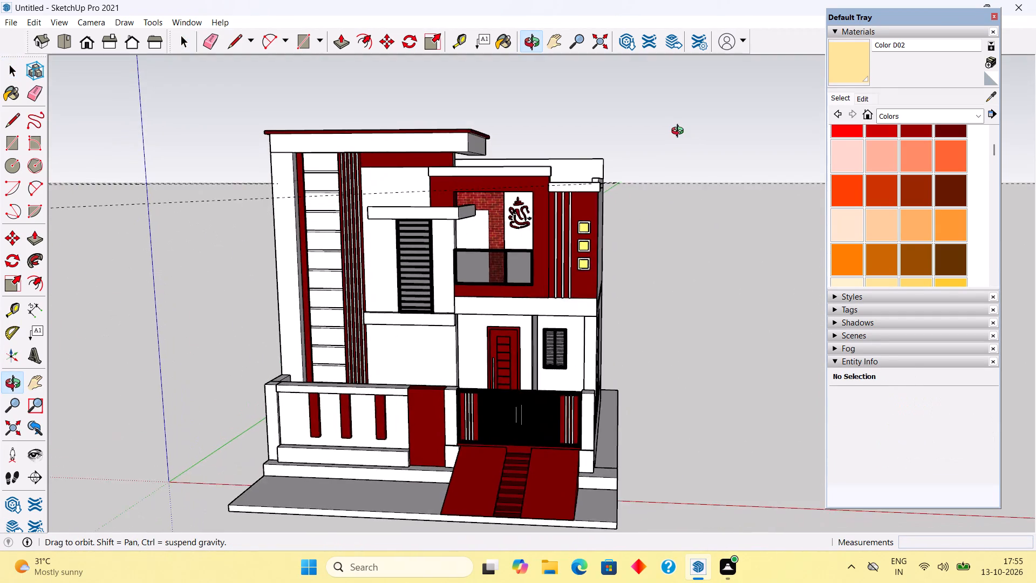
{"action": "middle_click_drag", "start_coordinate": [680, 132], "coordinate": [698, 170]}
{"action": "scroll", "coordinate": [625, 196], "scroll_direction": "up", "scroll_amount": 3}
{"action": "middle_click_drag", "start_coordinate": [582, 174], "coordinate": [575, 165]}
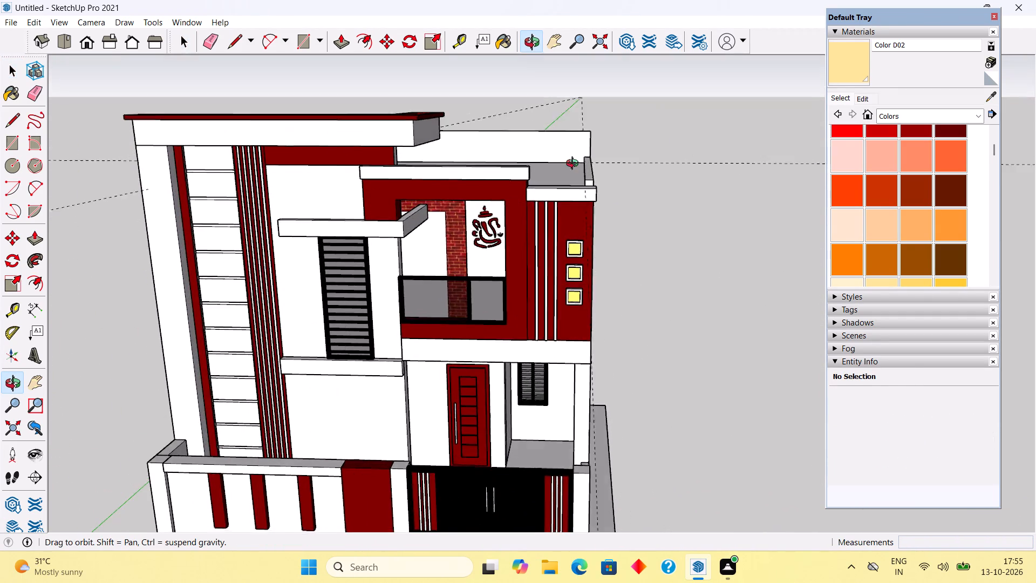
{"action": "middle_click_drag", "start_coordinate": [575, 165], "coordinate": [590, 157]}
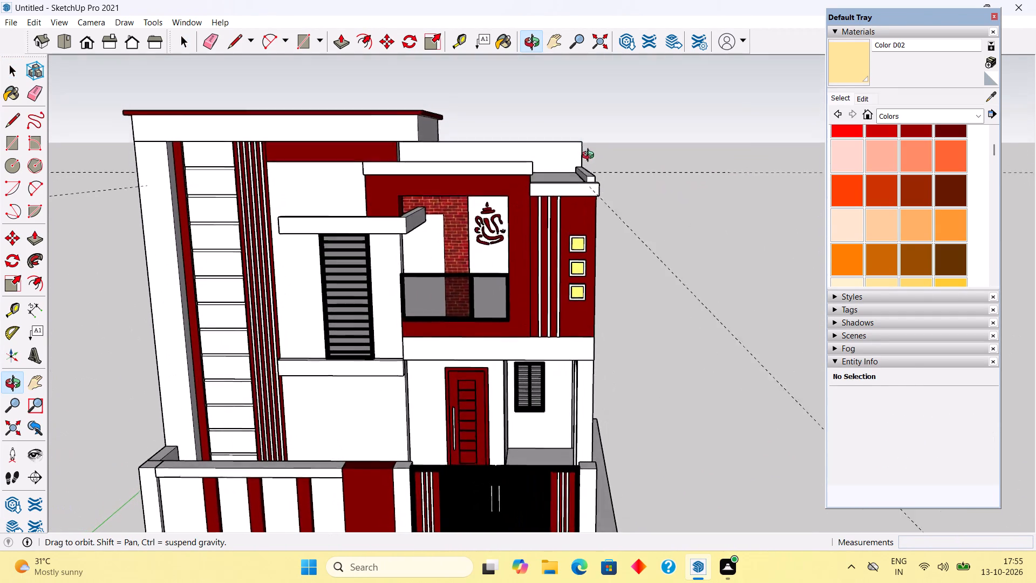
{"action": "middle_click_drag", "start_coordinate": [590, 157], "coordinate": [594, 131]}
{"action": "scroll", "coordinate": [594, 138], "scroll_direction": "down", "scroll_amount": 2}
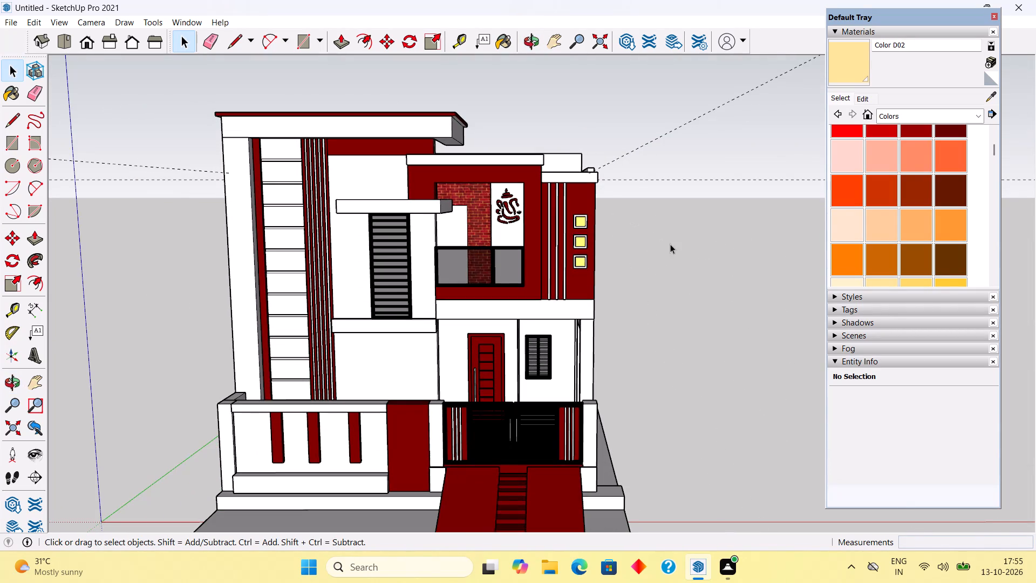
Delete all guides from the model.
{"action": "left_click", "coordinate": [670, 244]}
{"action": "left_click", "coordinate": [34, 22]}
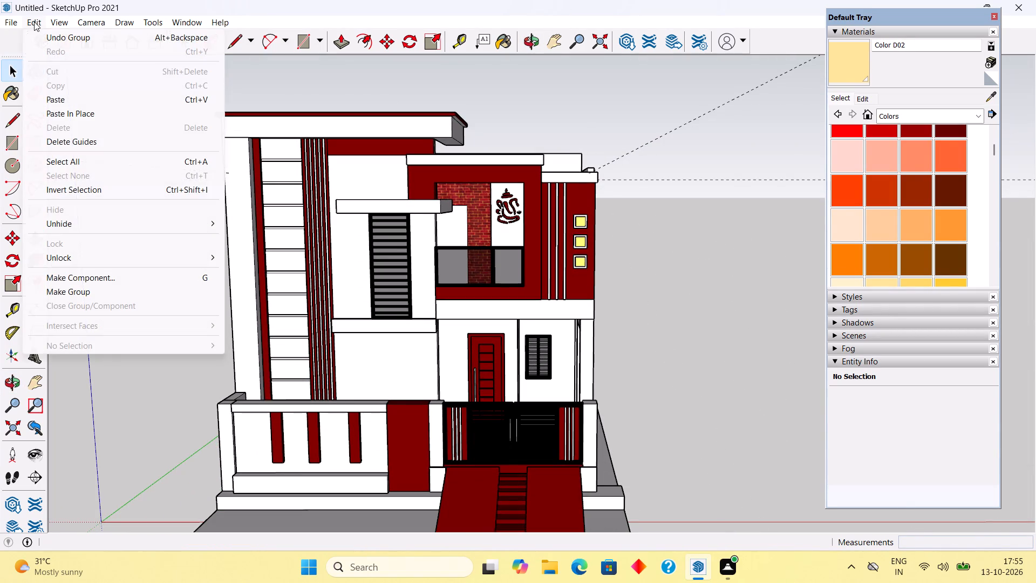
{"action": "left_click", "coordinate": [67, 143]}
Examine the front facade, roof bands and parapets of the house without the guides.
{"action": "middle_click_drag", "start_coordinate": [302, 237], "coordinate": [305, 209]}
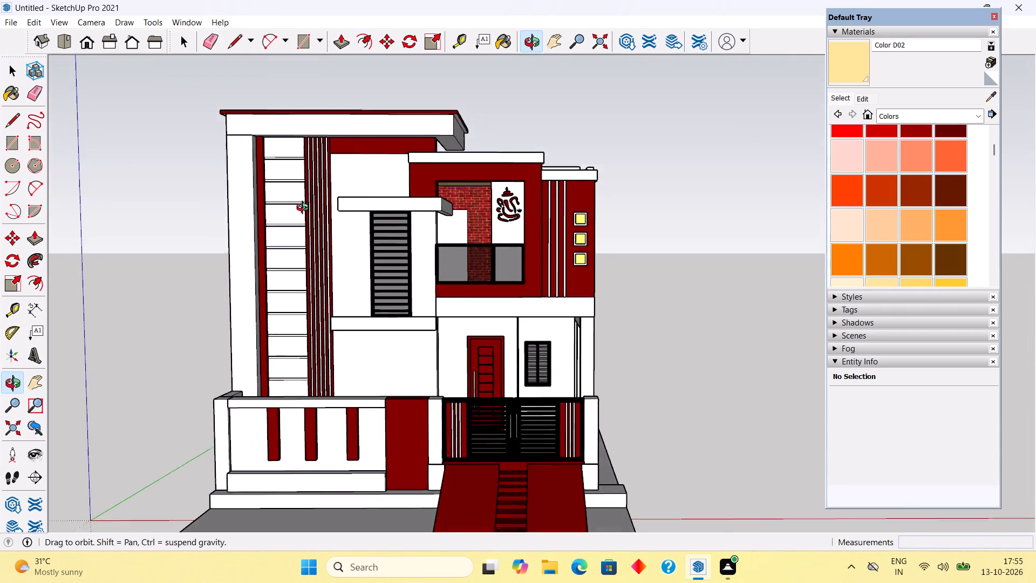
{"action": "middle_click_drag", "start_coordinate": [305, 209], "coordinate": [363, 280]}
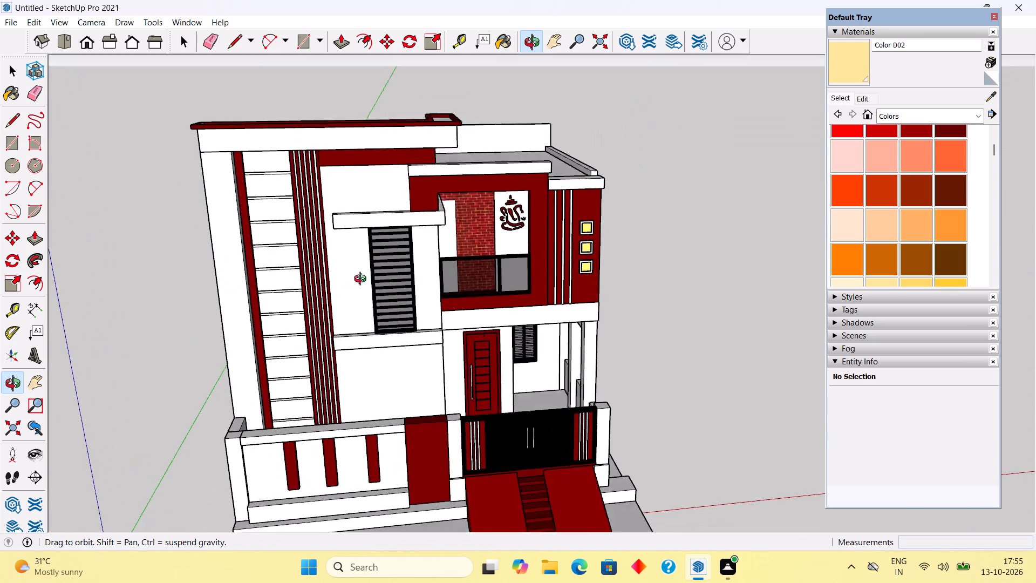
{"action": "middle_click_drag", "start_coordinate": [363, 280], "coordinate": [355, 229]}
{"action": "scroll", "coordinate": [355, 229], "scroll_direction": "down", "scroll_amount": 6}
{"action": "scroll", "coordinate": [249, 269], "scroll_direction": "up", "scroll_amount": 8}
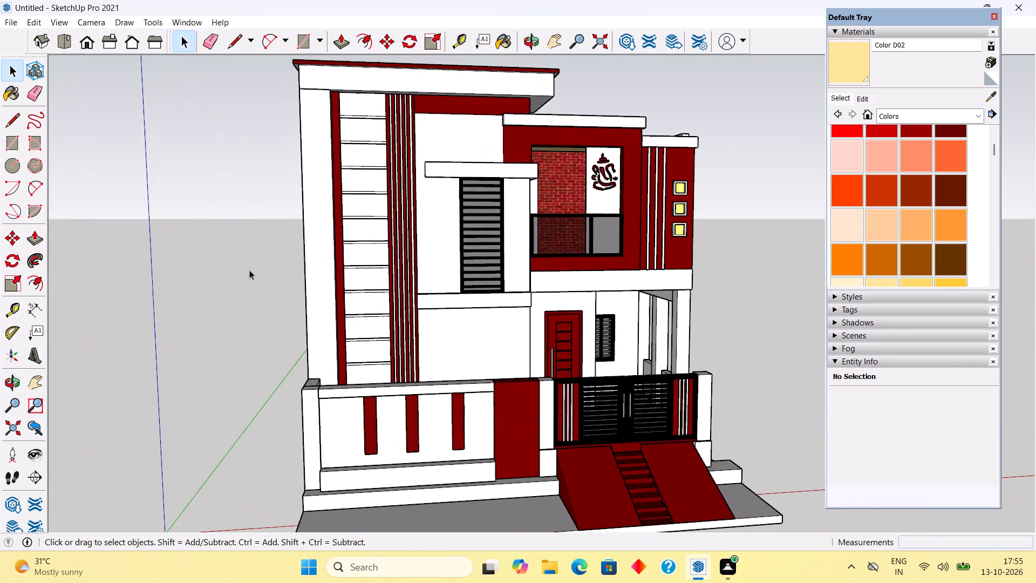
{"action": "middle_click_drag", "start_coordinate": [248, 269], "coordinate": [221, 254]}
{"action": "scroll", "coordinate": [221, 254], "scroll_direction": "down", "scroll_amount": 1}
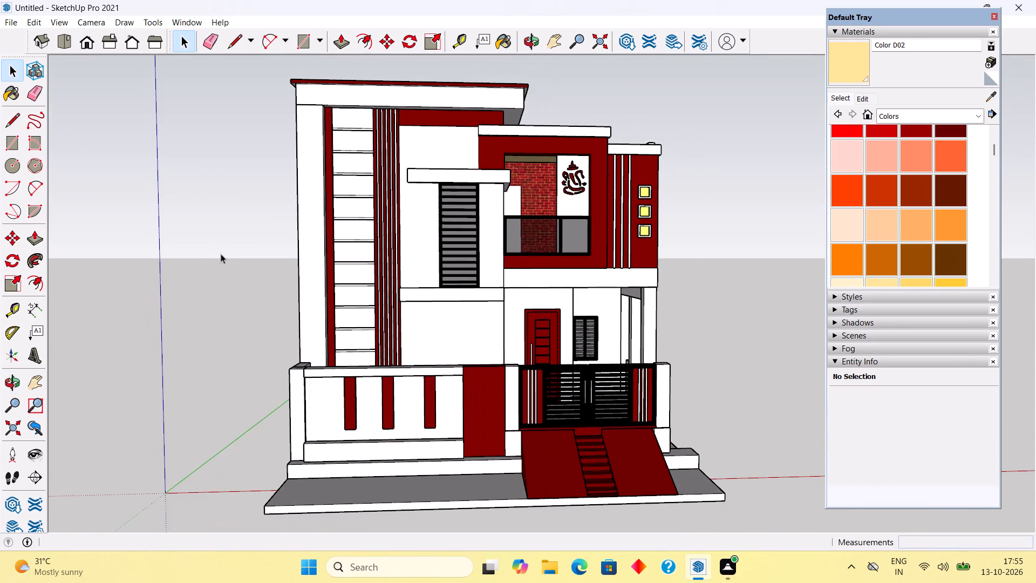
{"action": "middle_click_drag", "start_coordinate": [221, 256], "coordinate": [221, 275]}
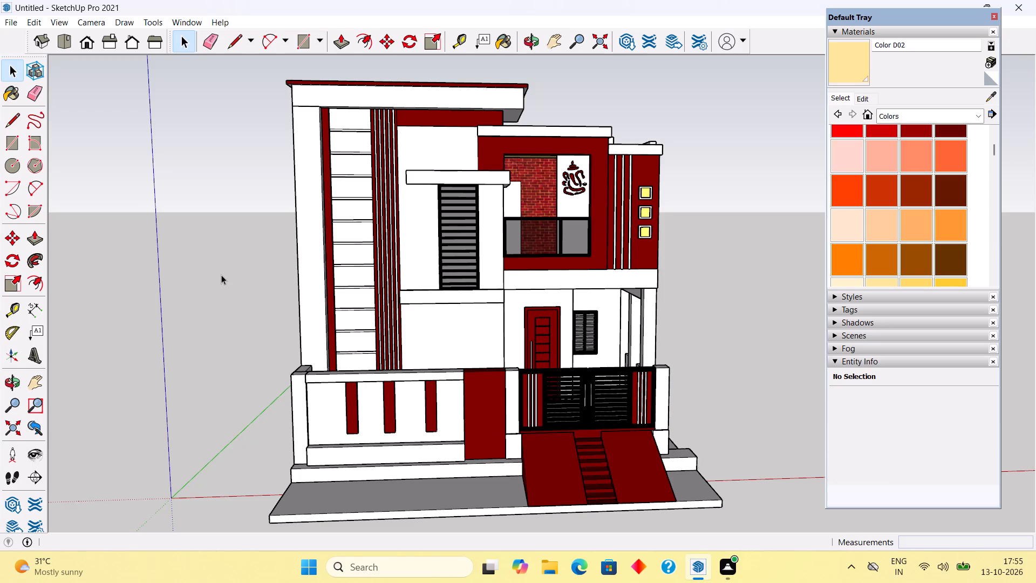
Examine the whole house from both sides, the front and above, including the roof parapets, boundary wall and ramp.
{"action": "middle_click_drag", "start_coordinate": [274, 225], "coordinate": [380, 247]}
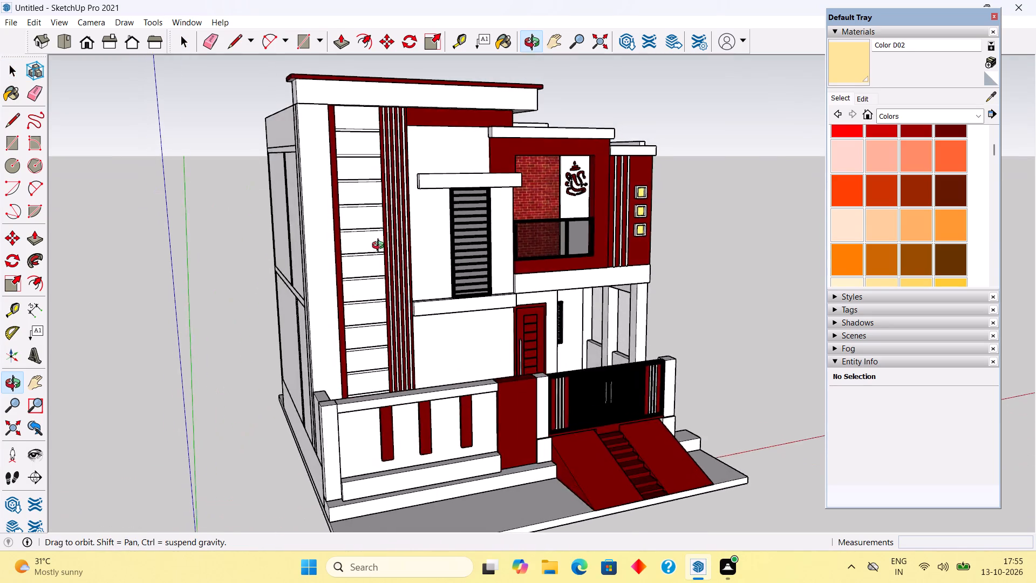
{"action": "scroll", "coordinate": [380, 247], "scroll_direction": "down", "scroll_amount": 5}
{"action": "middle_click_drag", "start_coordinate": [380, 247], "coordinate": [384, 238]}
{"action": "middle_click_drag", "start_coordinate": [315, 206], "coordinate": [409, 175]}
{"action": "scroll", "coordinate": [349, 139], "scroll_direction": "up", "scroll_amount": 5}
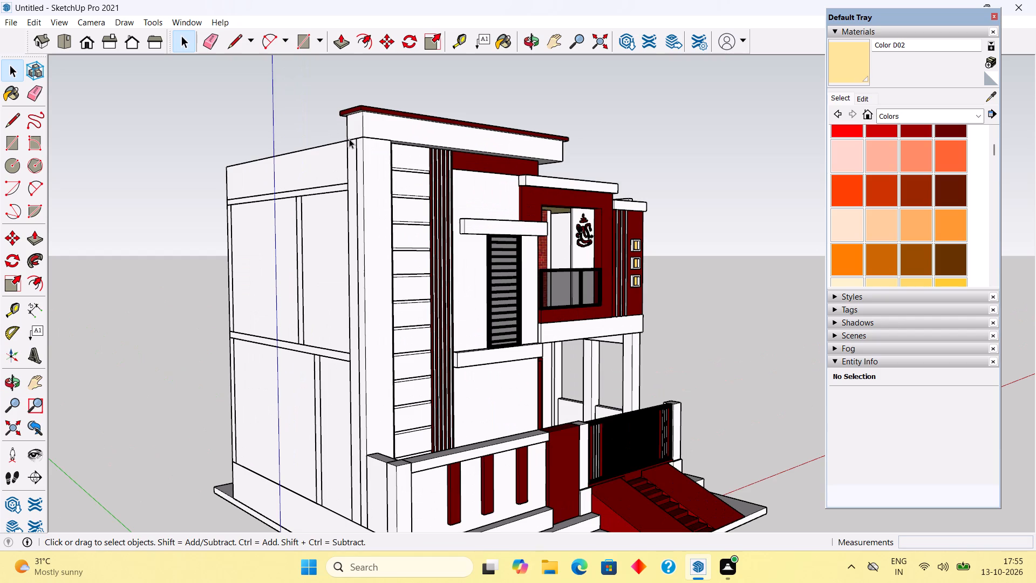
{"action": "scroll", "coordinate": [347, 139], "scroll_direction": "down", "scroll_amount": 4}
{"action": "middle_click_drag", "start_coordinate": [337, 159], "coordinate": [368, 331]}
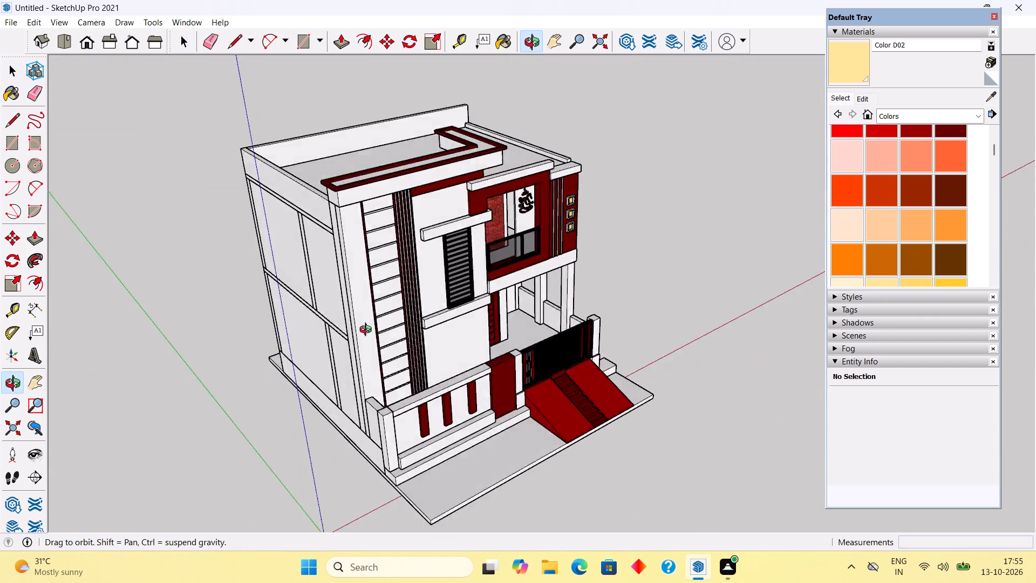
{"action": "middle_click_drag", "start_coordinate": [368, 331], "coordinate": [290, 207]}
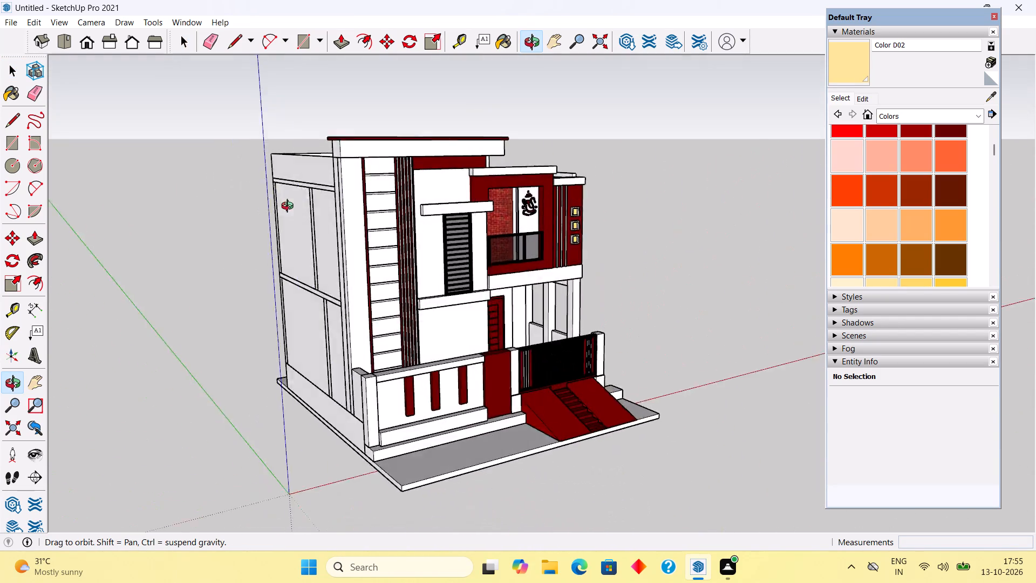
{"action": "middle_click_drag", "start_coordinate": [290, 207], "coordinate": [205, 206]}
{"action": "middle_click_drag", "start_coordinate": [429, 304], "coordinate": [237, 291]}
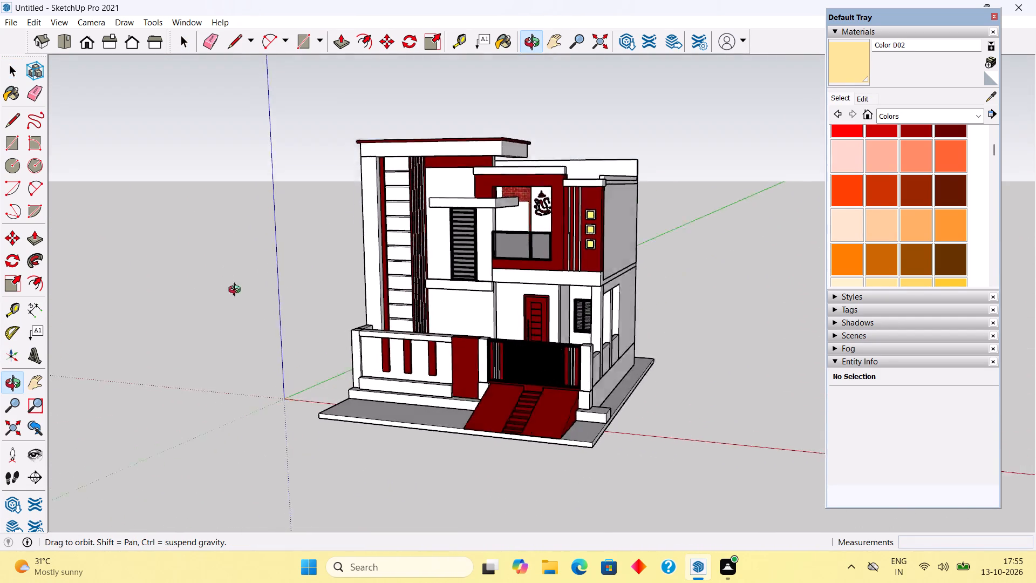
{"action": "middle_click_drag", "start_coordinate": [237, 291], "coordinate": [399, 215]}
{"action": "scroll", "coordinate": [399, 215], "scroll_direction": "down", "scroll_amount": 1}
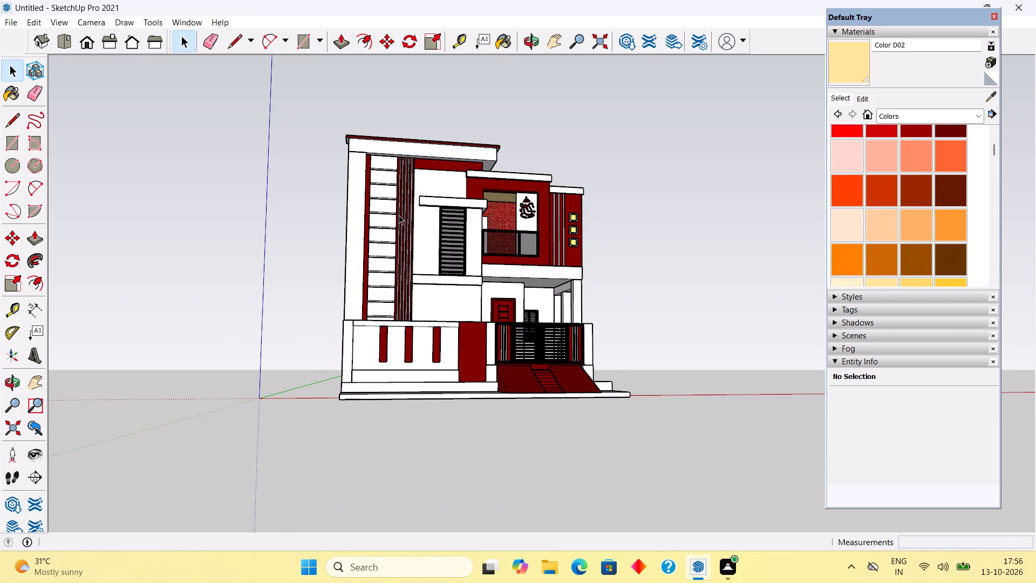
{"action": "scroll", "coordinate": [399, 215], "scroll_direction": "up", "scroll_amount": 1}
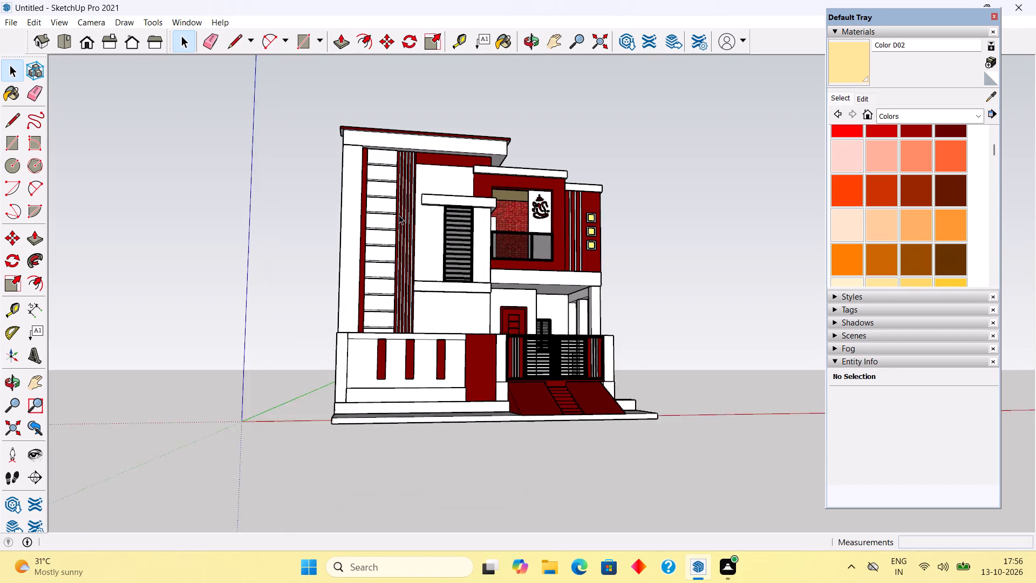
{"action": "scroll", "coordinate": [399, 215], "scroll_direction": "up", "scroll_amount": 2}
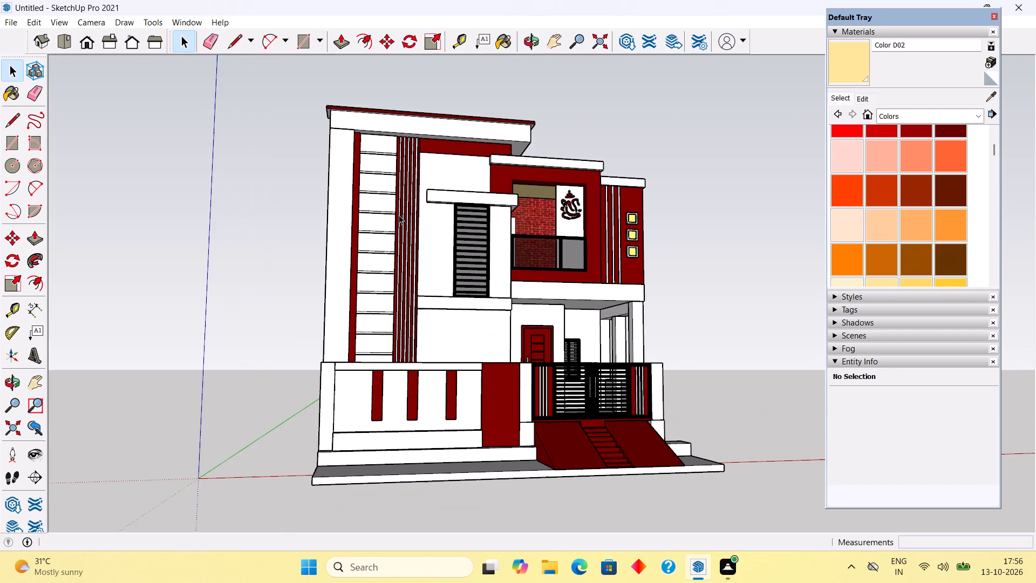
{"action": "middle_click_drag", "start_coordinate": [324, 202], "coordinate": [72, 262]}
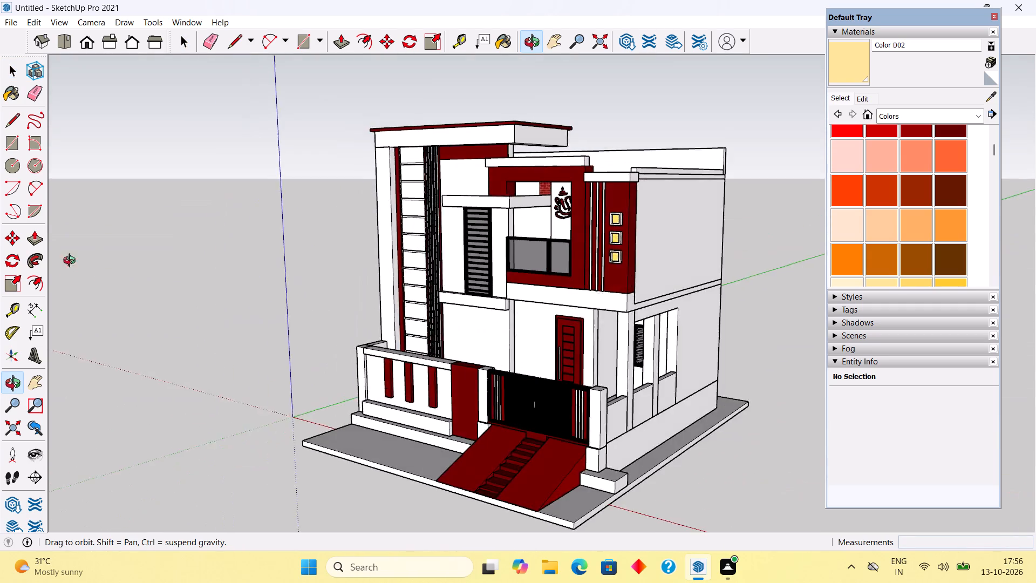
{"action": "middle_click_drag", "start_coordinate": [72, 262], "coordinate": [76, 287]}
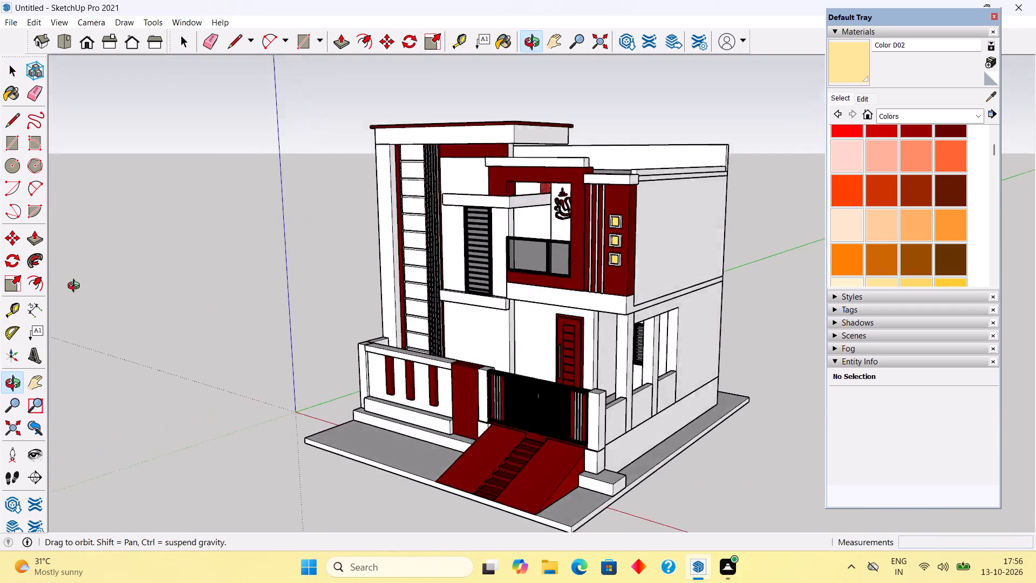
{"action": "middle_click_drag", "start_coordinate": [76, 287], "coordinate": [294, 330]}
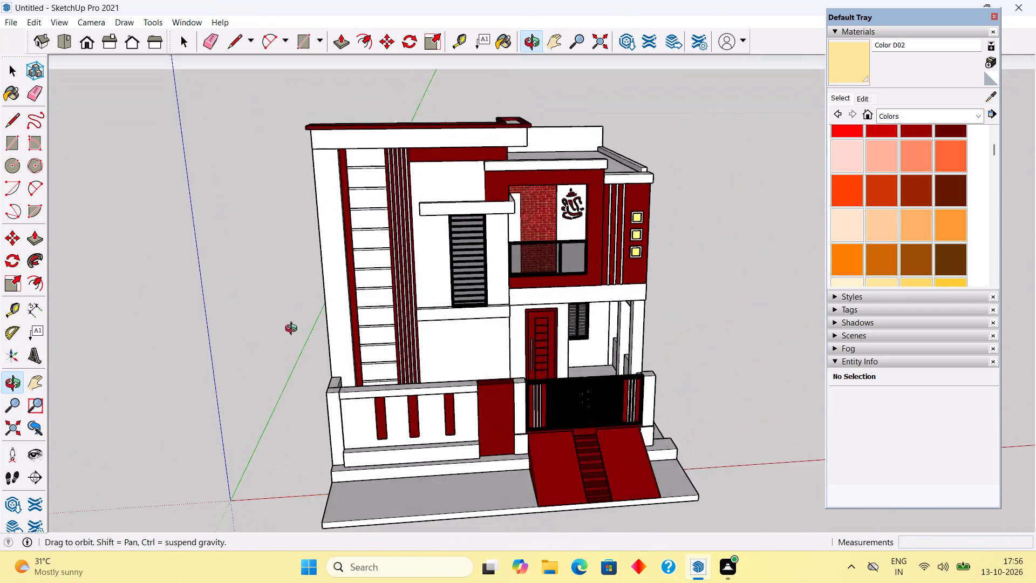
{"action": "middle_click_drag", "start_coordinate": [294, 330], "coordinate": [302, 341]}
{"action": "scroll", "coordinate": [302, 341], "scroll_direction": "down", "scroll_amount": 7}
{"action": "middle_click", "coordinate": [375, 445]}
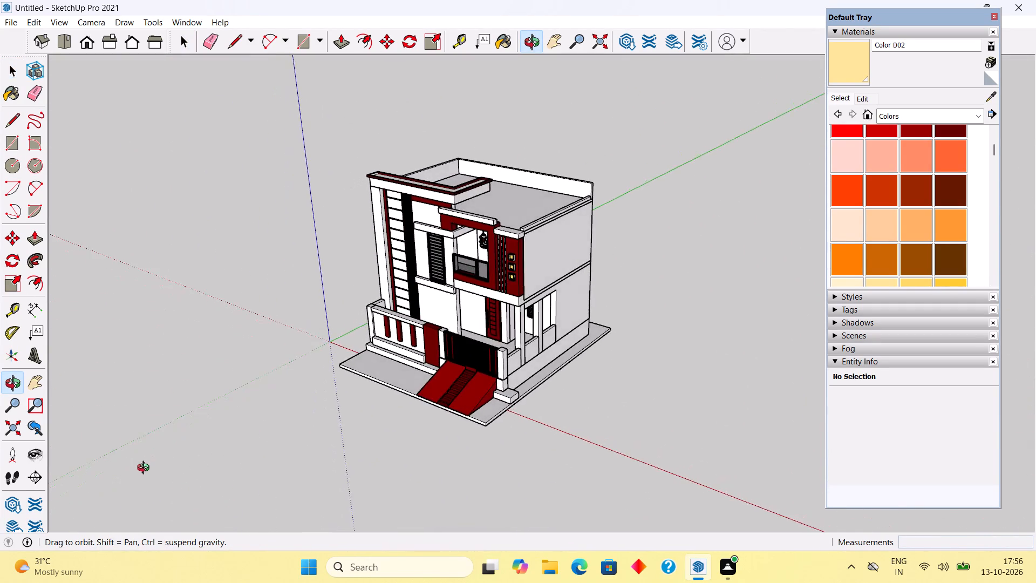
{"action": "scroll", "coordinate": [373, 448], "scroll_direction": "up", "scroll_amount": 3}
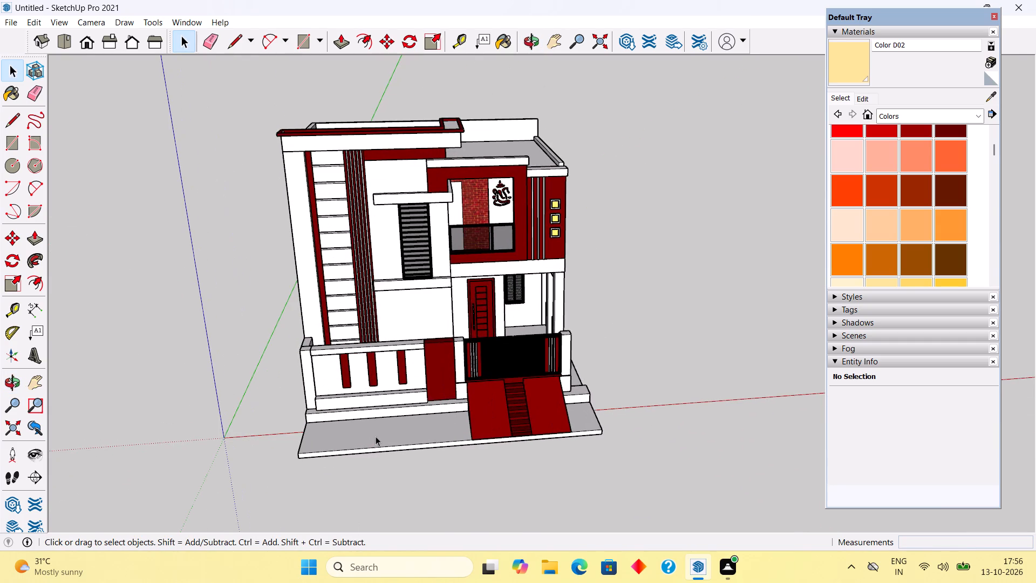
Examine the front facade, boundary wall, gate and ramp from eye level, from above and from the side.
{"action": "middle_click_drag", "start_coordinate": [353, 352], "coordinate": [343, 257]}
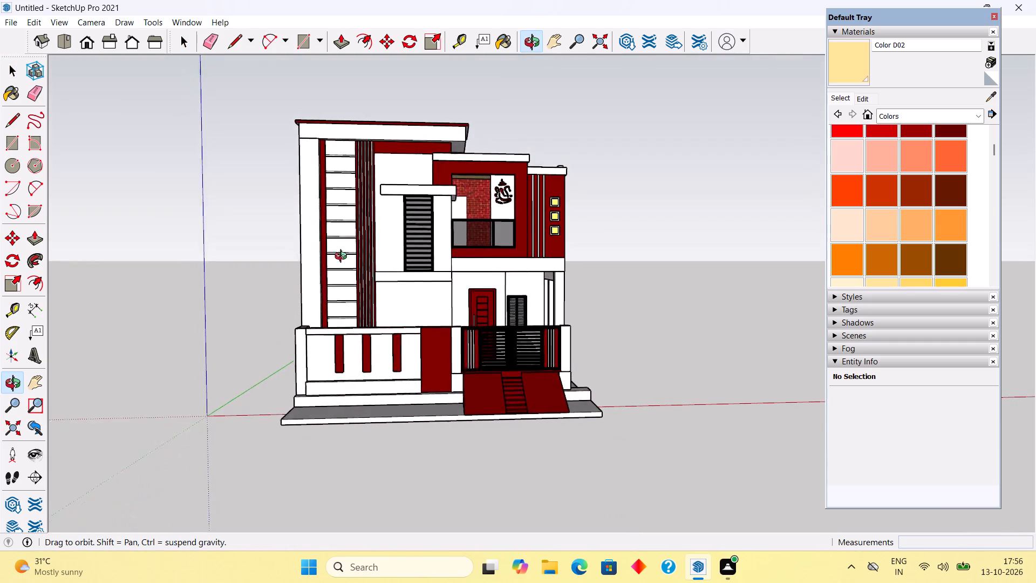
{"action": "middle_click_drag", "start_coordinate": [343, 257], "coordinate": [335, 241]}
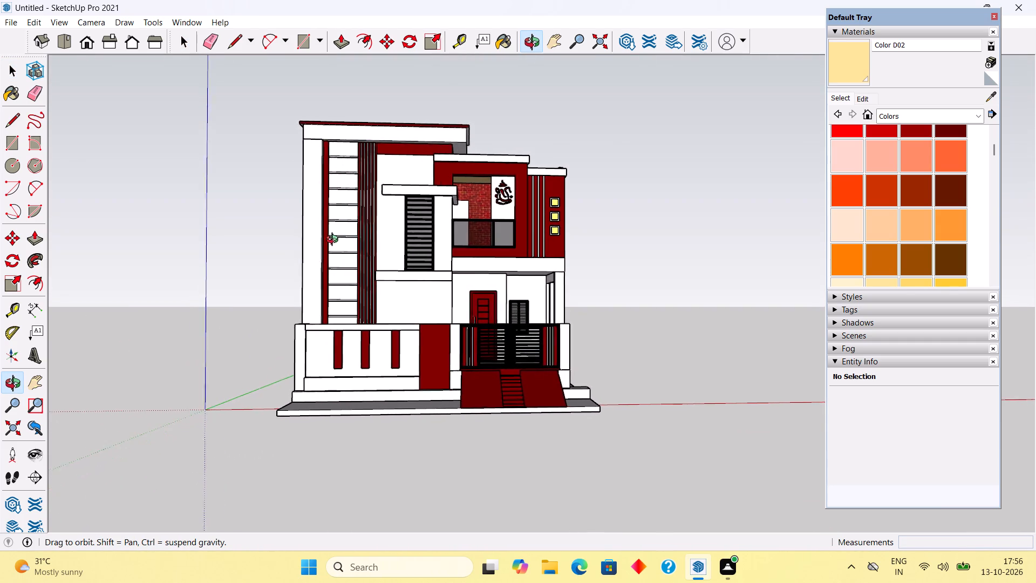
{"action": "middle_click_drag", "start_coordinate": [335, 241], "coordinate": [330, 240]}
{"action": "scroll", "coordinate": [330, 240], "scroll_direction": "up", "scroll_amount": 3}
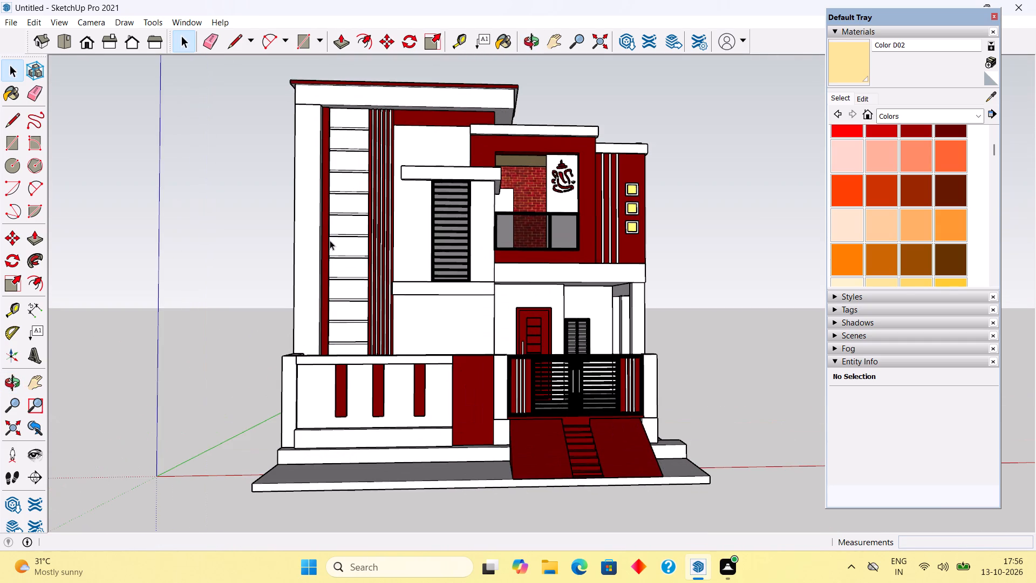
{"action": "middle_click_drag", "start_coordinate": [330, 240], "coordinate": [356, 239]}
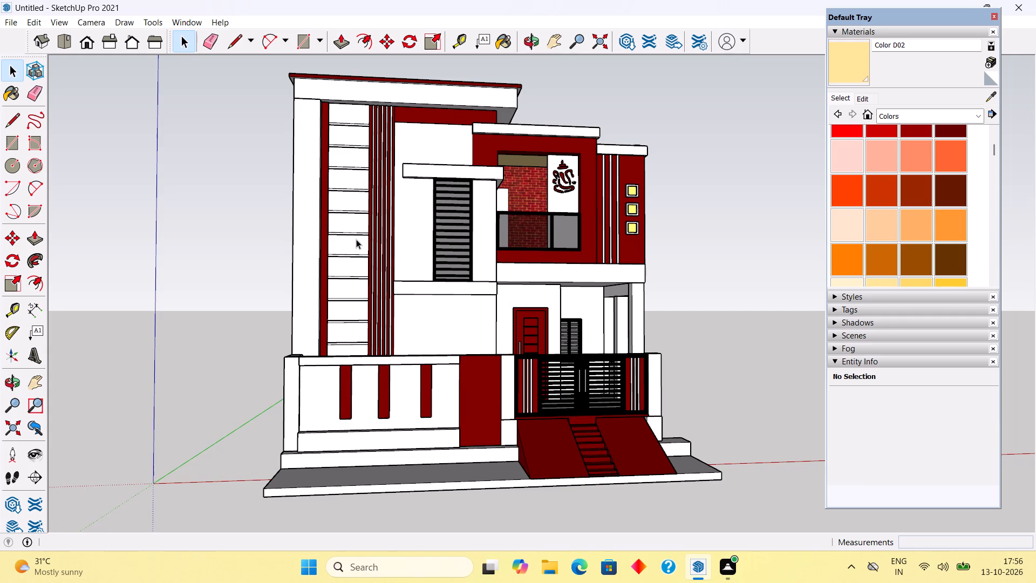
{"action": "middle_click_drag", "start_coordinate": [394, 238], "coordinate": [361, 241]}
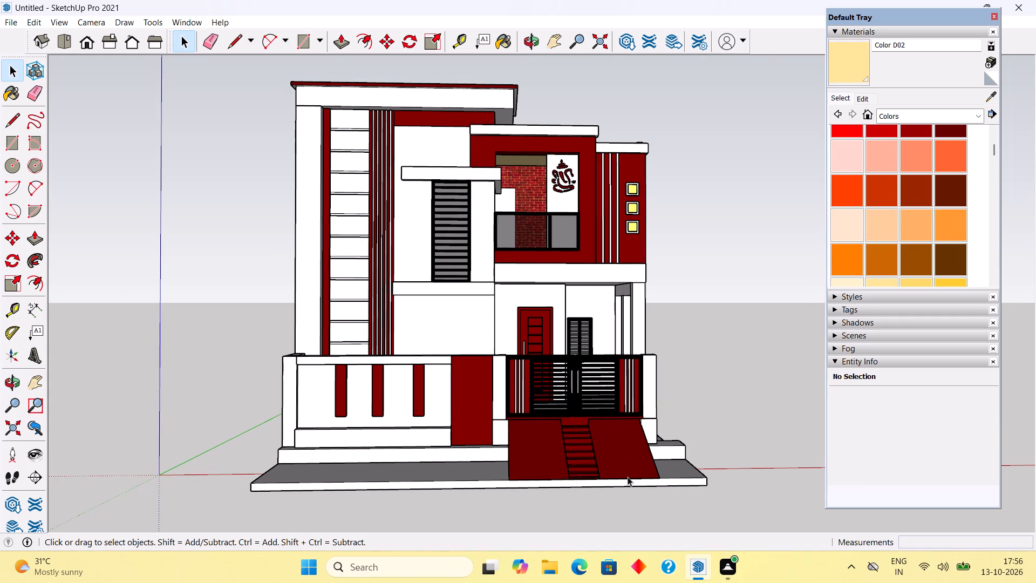
{"action": "scroll", "coordinate": [628, 477], "scroll_direction": "up", "scroll_amount": 1}
{"action": "scroll", "coordinate": [628, 477], "scroll_direction": "down", "scroll_amount": 1}
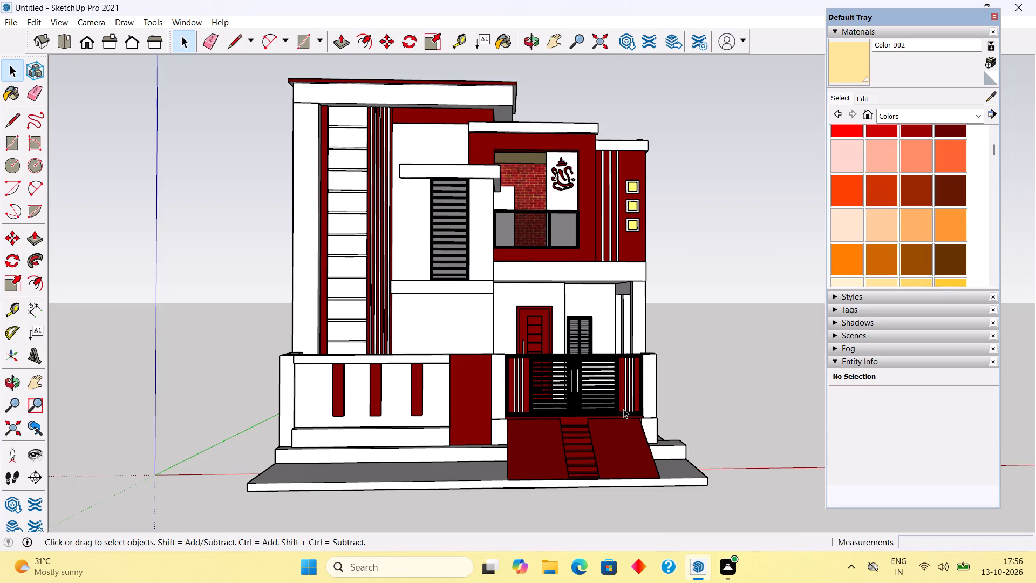
{"action": "middle_click_drag", "start_coordinate": [403, 421], "coordinate": [405, 433]}
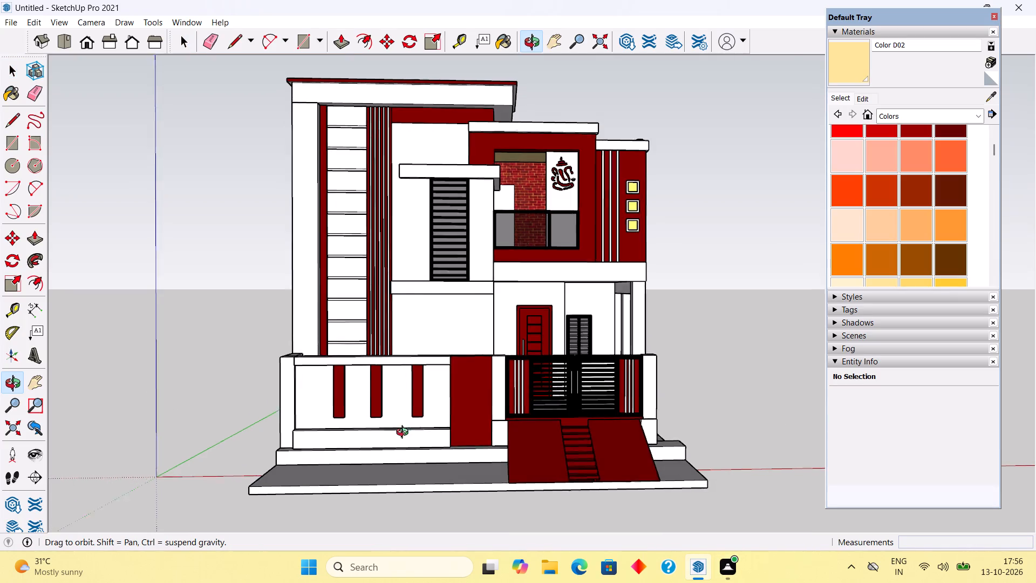
{"action": "middle_click_drag", "start_coordinate": [405, 433], "coordinate": [415, 476]}
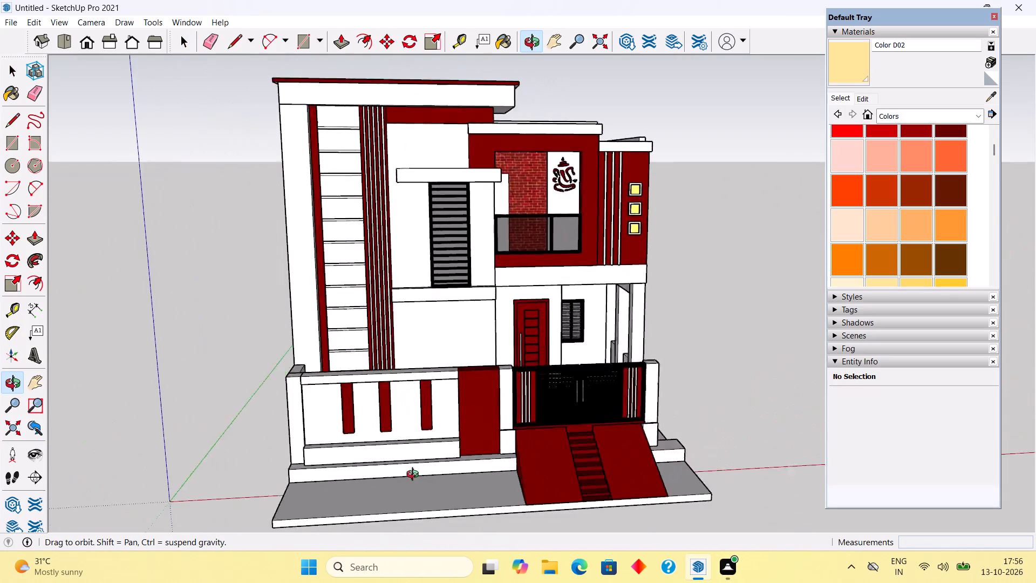
{"action": "middle_click_drag", "start_coordinate": [415, 476], "coordinate": [257, 522]}
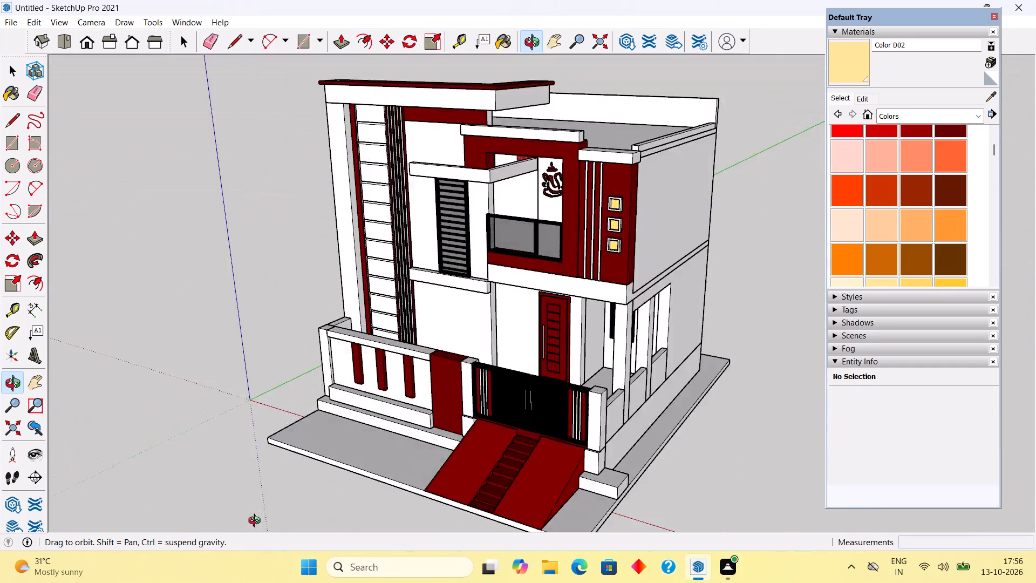
{"action": "middle_click_drag", "start_coordinate": [257, 522], "coordinate": [388, 425]}
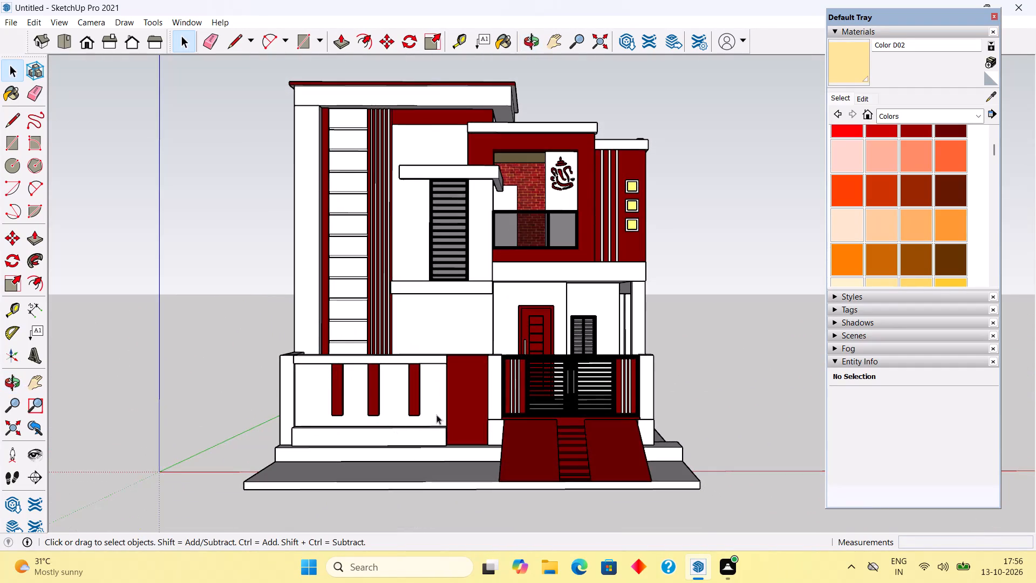
Examine the ground-floor porch up close, including the red entrance door, louvred window, columns and beam.
{"action": "scroll", "coordinate": [623, 304], "scroll_direction": "up", "scroll_amount": 18}
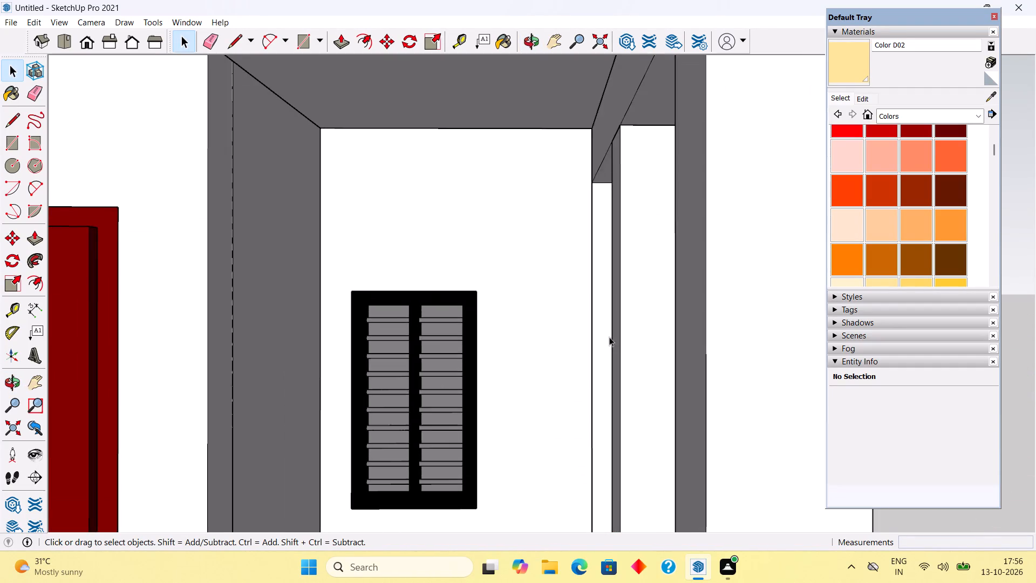
{"action": "middle_click_drag", "start_coordinate": [630, 349], "coordinate": [393, 407]}
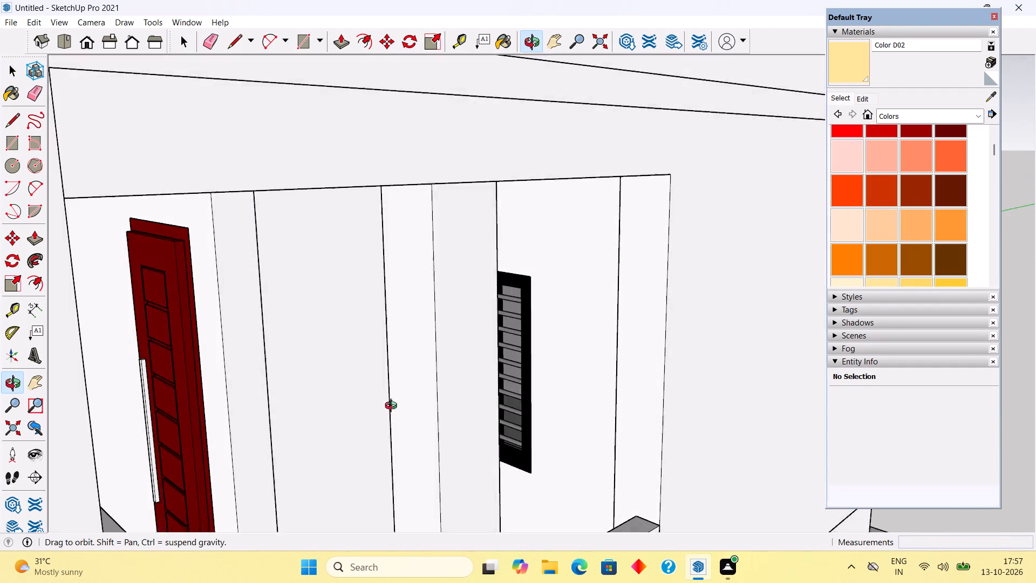
{"action": "middle_click_drag", "start_coordinate": [393, 407], "coordinate": [575, 348]}
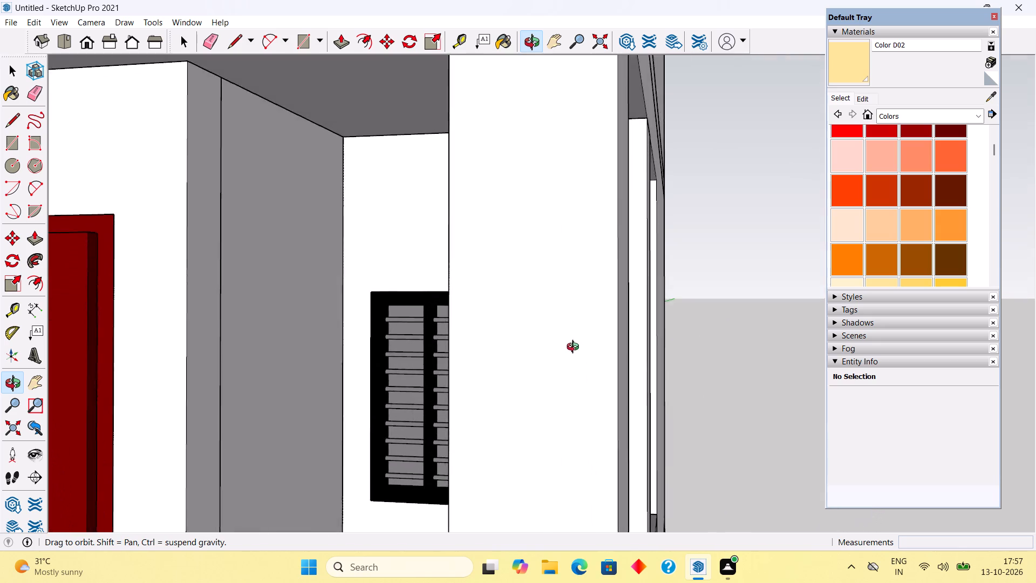
{"action": "middle_click_drag", "start_coordinate": [575, 348], "coordinate": [635, 426]}
{"action": "scroll", "coordinate": [635, 426], "scroll_direction": "down", "scroll_amount": 7}
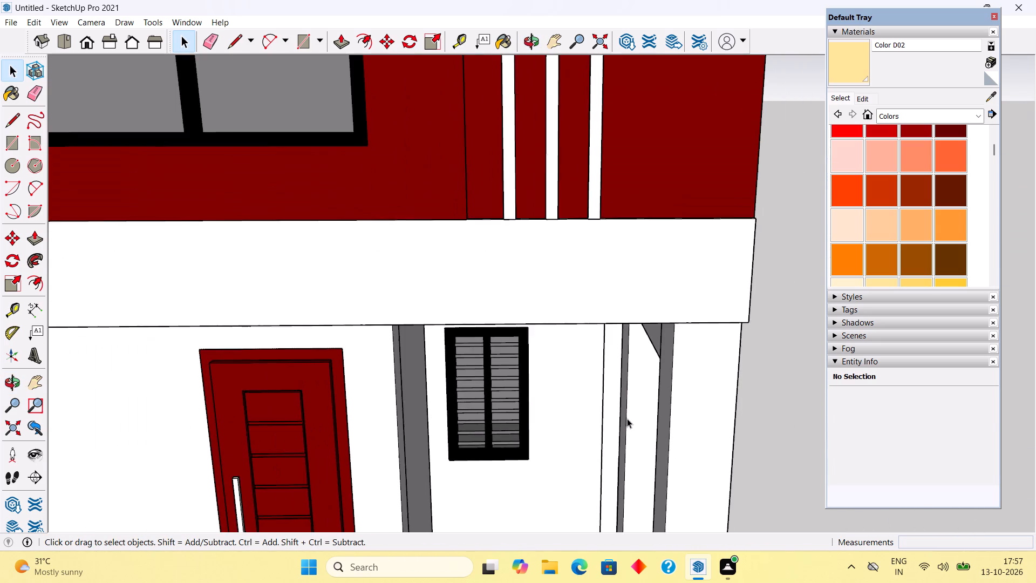
Hide the grey glass pane group in the tall upper-floor louvred window.
{"action": "middle_click_drag", "start_coordinate": [565, 416], "coordinate": [548, 360]}
{"action": "scroll", "coordinate": [548, 360], "scroll_direction": "down", "scroll_amount": 6}
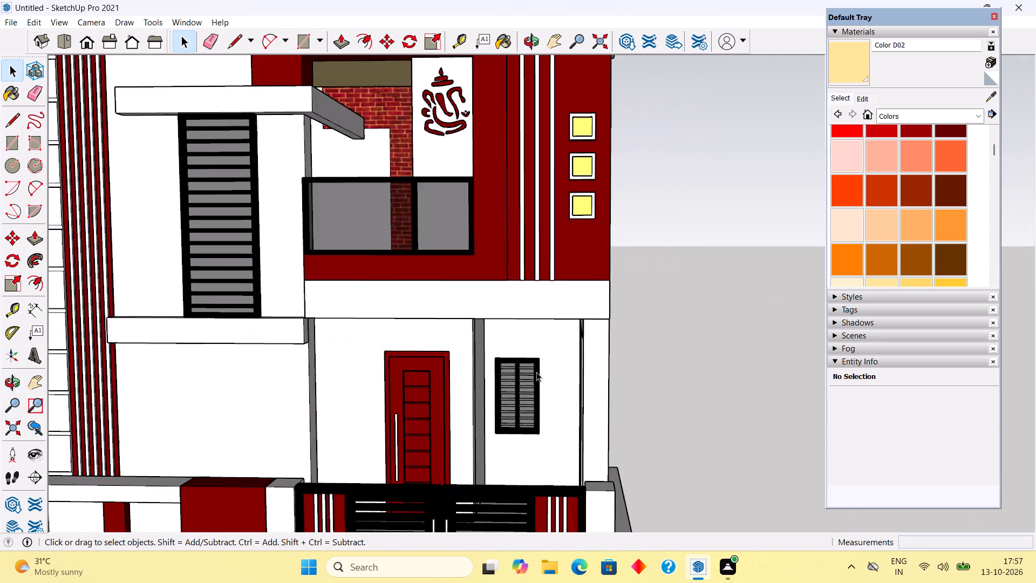
{"action": "scroll", "coordinate": [536, 372], "scroll_direction": "down", "scroll_amount": 3}
{"action": "scroll", "coordinate": [370, 330], "scroll_direction": "up", "scroll_amount": 4}
{"action": "left_click", "coordinate": [284, 293]}
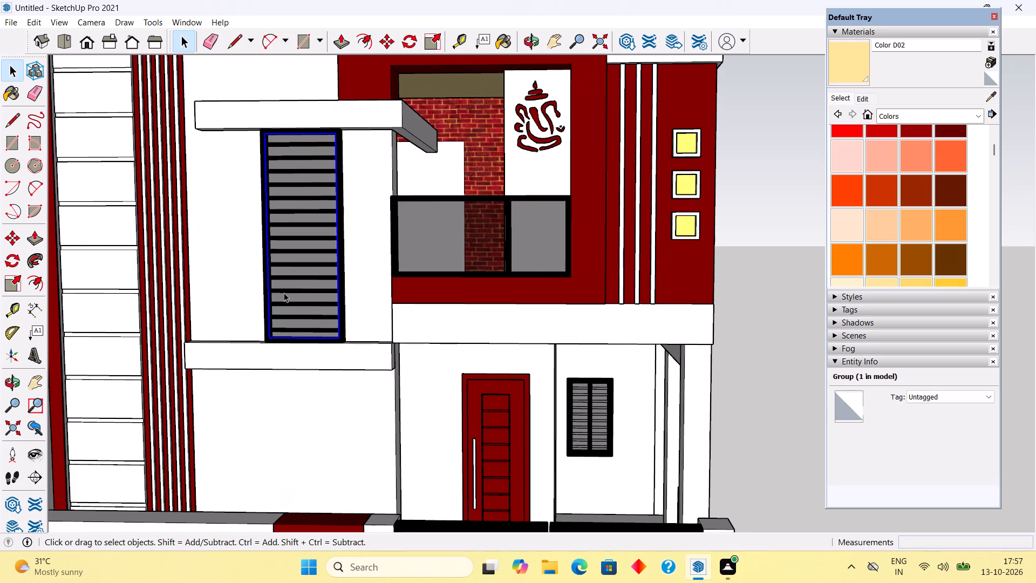
{"action": "right_click", "coordinate": [284, 293]}
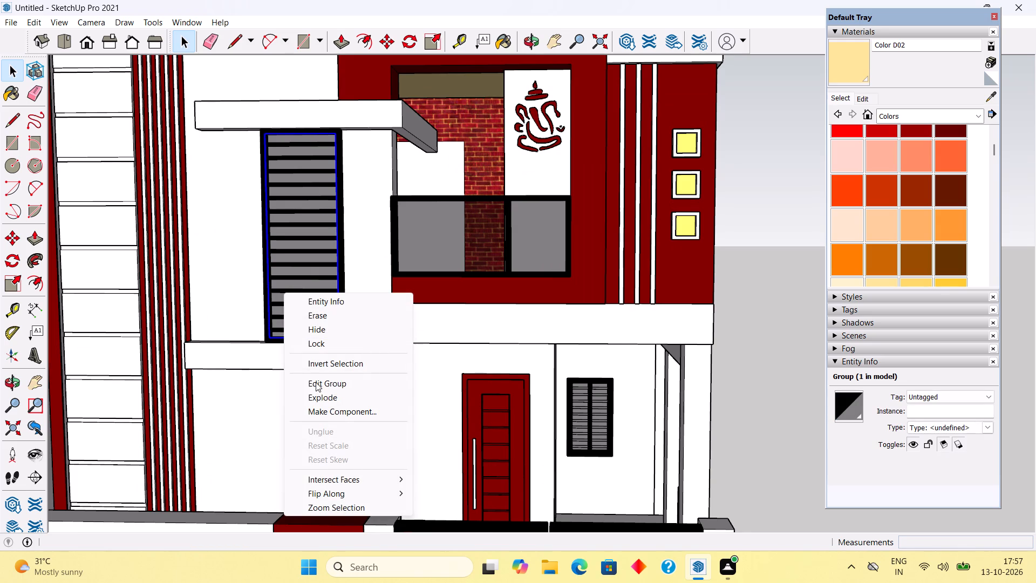
{"action": "left_click", "coordinate": [326, 331]}
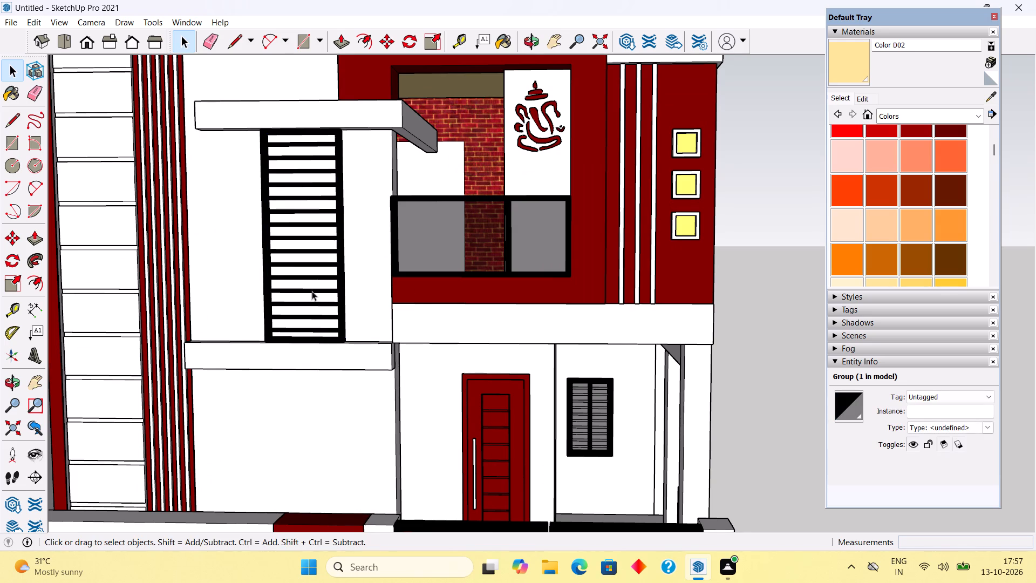
Paint the horizontal slats inside the tall window's group with Metal Aluminum Anodized and close the group.
{"action": "middle_click_drag", "start_coordinate": [312, 291], "coordinate": [308, 334]}
{"action": "scroll", "coordinate": [308, 334], "scroll_direction": "up", "scroll_amount": 5}
{"action": "triple_click", "coordinate": [317, 355]}
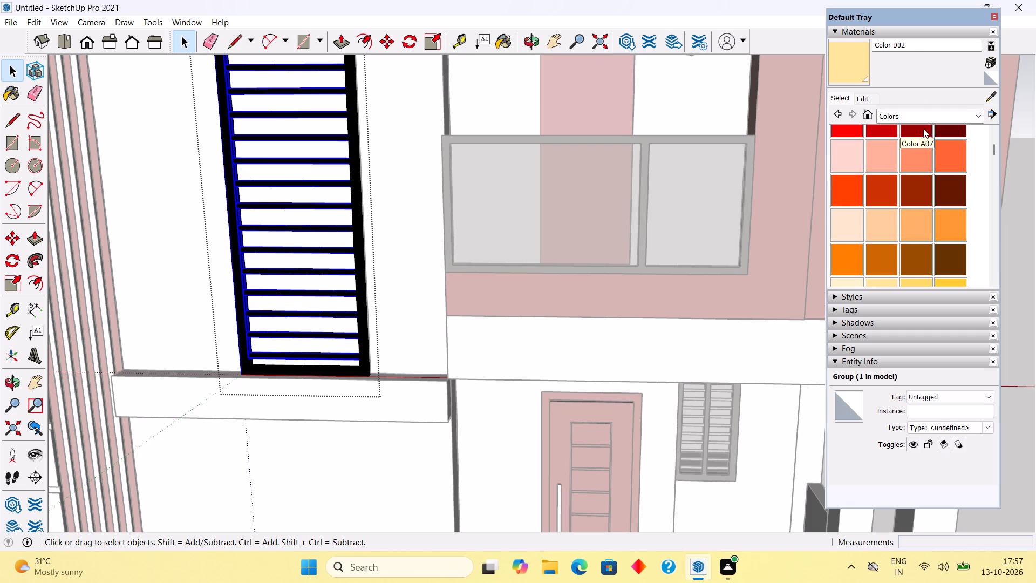
{"action": "left_click", "coordinate": [910, 116]}
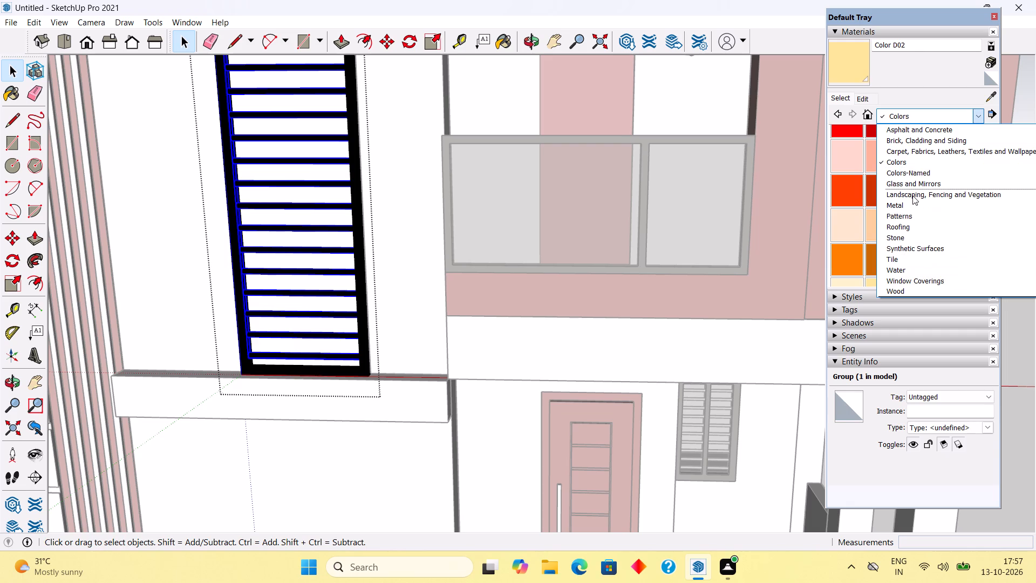
{"action": "left_click", "coordinate": [912, 202]}
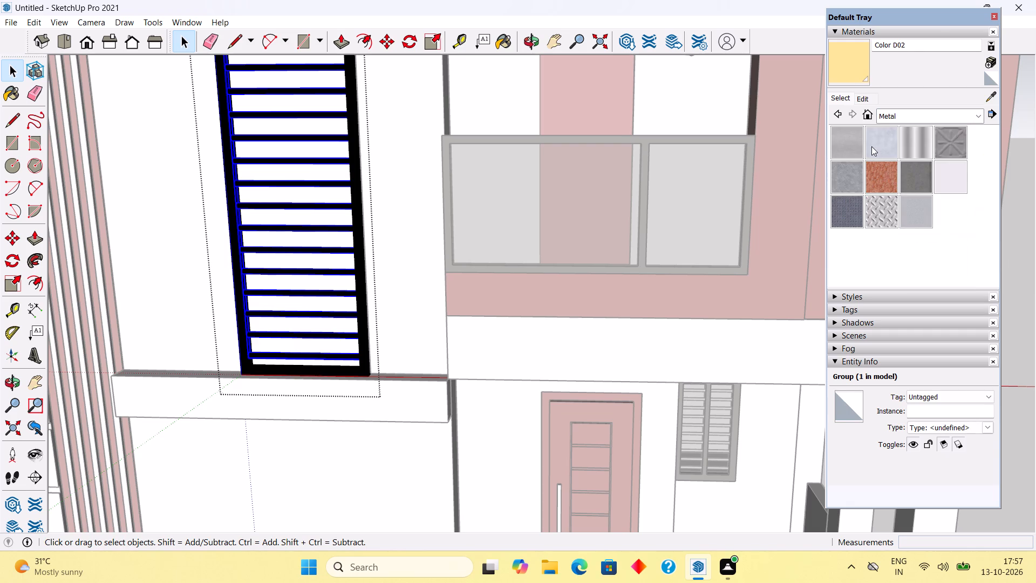
{"action": "left_click", "coordinate": [871, 146]}
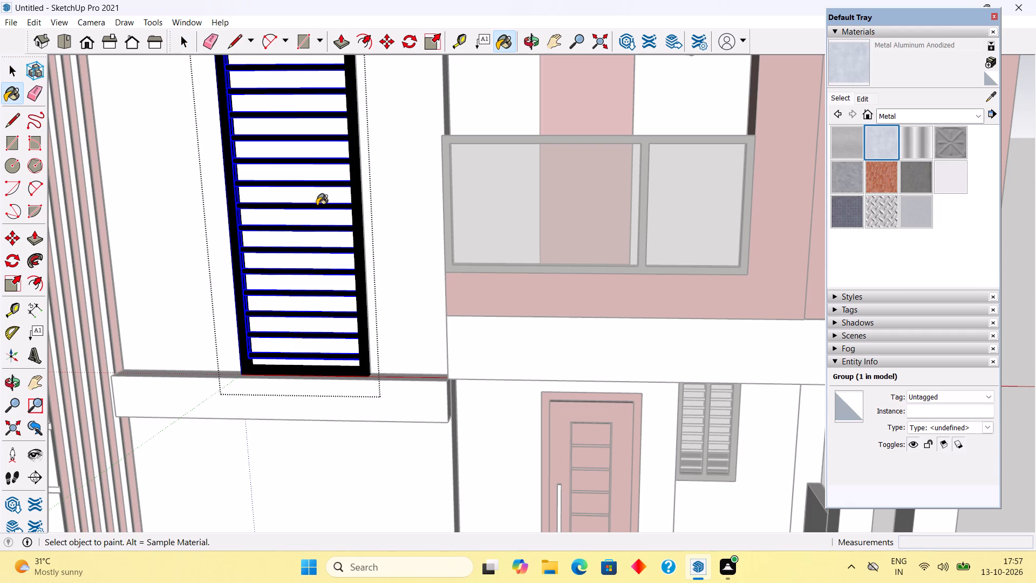
{"action": "left_click", "coordinate": [317, 206]}
{"action": "key", "text": "space"}
{"action": "scroll", "coordinate": [326, 245], "scroll_direction": "down", "scroll_amount": 3}
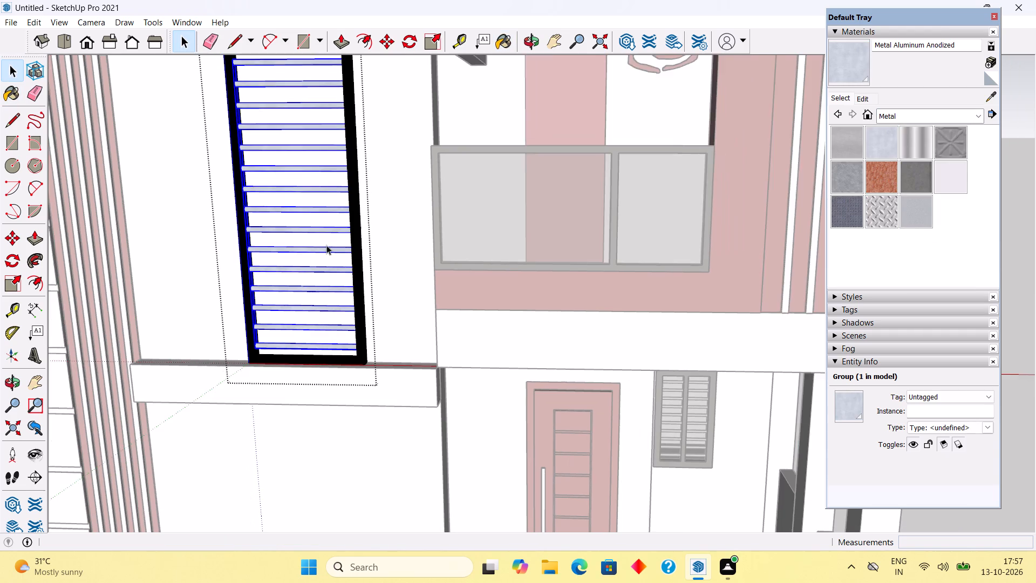
{"action": "scroll", "coordinate": [326, 245], "scroll_direction": "down", "scroll_amount": 9}
{"action": "left_click", "coordinate": [642, 253]}
Unhide all hidden geometry to bring back the tall window's glass pane.
{"action": "middle_click_drag", "start_coordinate": [476, 272], "coordinate": [475, 264]}
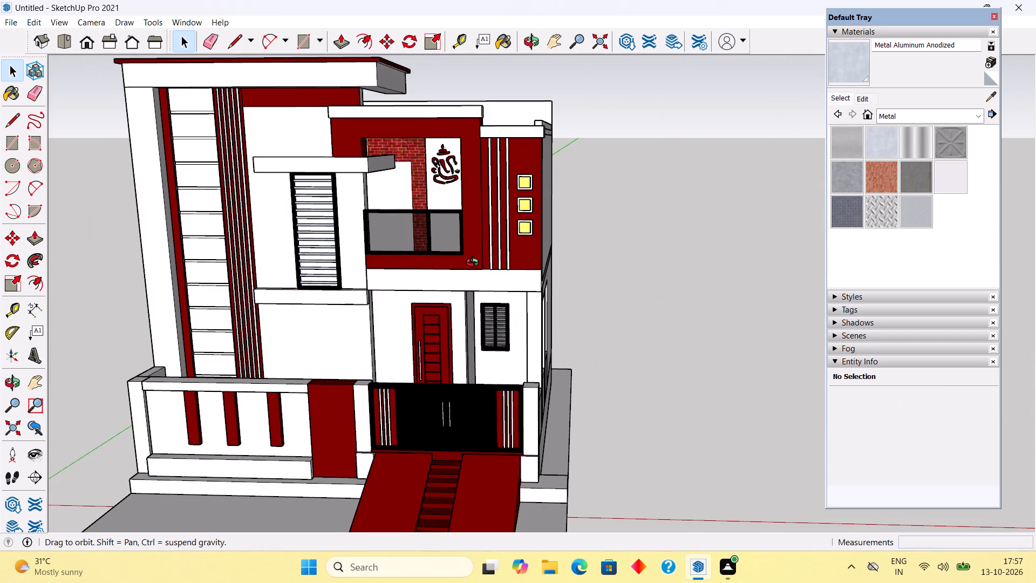
{"action": "middle_click_drag", "start_coordinate": [475, 264], "coordinate": [482, 224]}
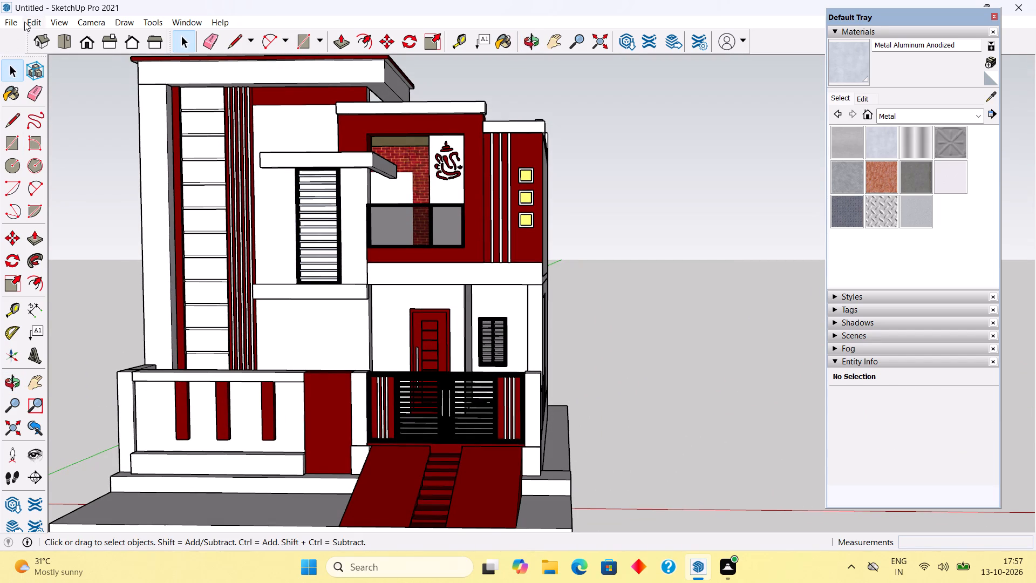
{"action": "left_click", "coordinate": [32, 23]}
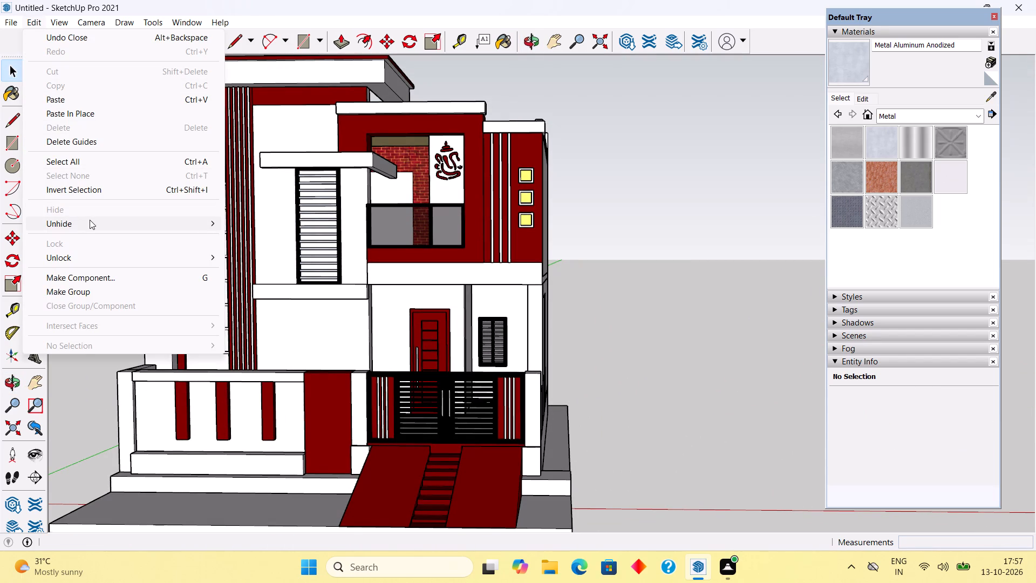
{"action": "left_click", "coordinate": [90, 220]}
{"action": "left_click", "coordinate": [235, 248]}
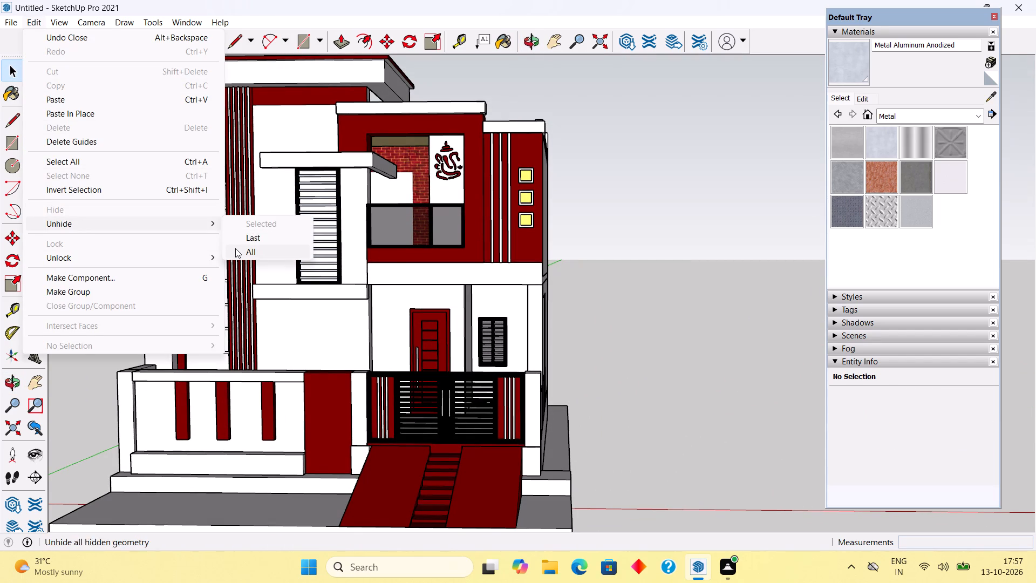
Examine the recoloured tall window within the front facade, and the whole house including the roof and parapets.
{"action": "middle_click_drag", "start_coordinate": [431, 294], "coordinate": [513, 282]}
{"action": "scroll", "coordinate": [513, 282], "scroll_direction": "down", "scroll_amount": 3}
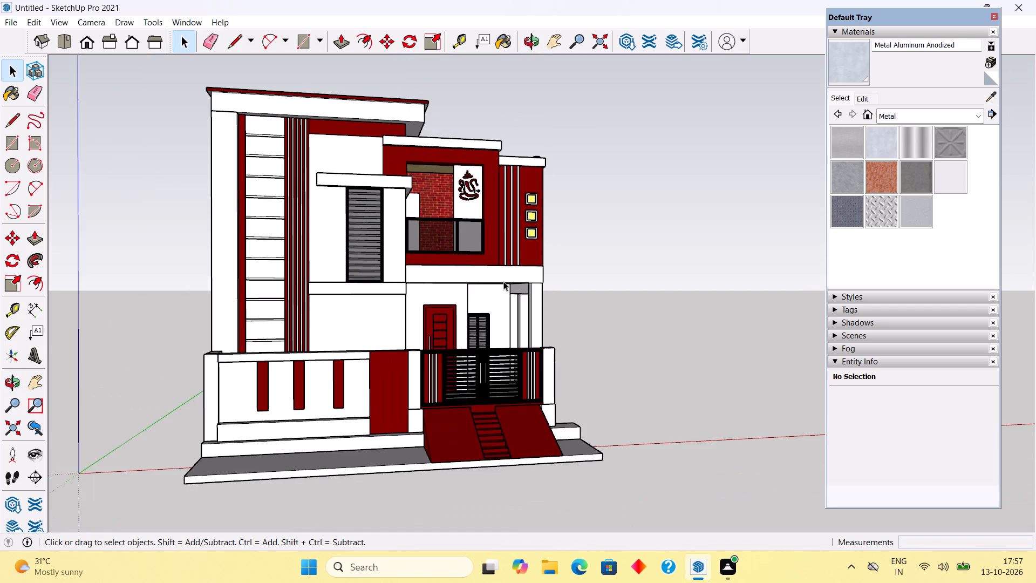
{"action": "middle_click_drag", "start_coordinate": [398, 256], "coordinate": [357, 272]}
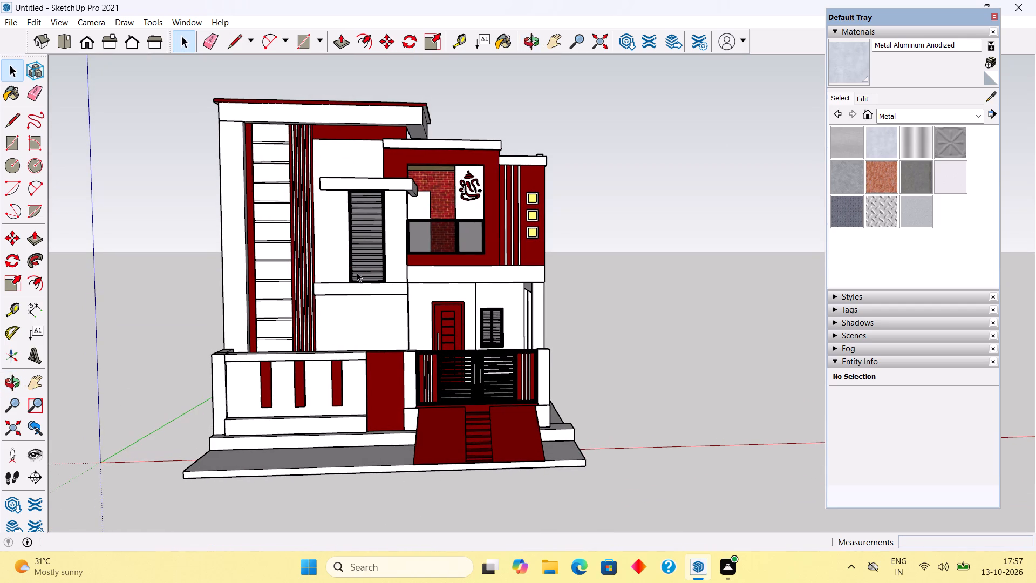
{"action": "scroll", "coordinate": [235, 178], "scroll_direction": "up", "scroll_amount": 2}
{"action": "middle_click_drag", "start_coordinate": [235, 178], "coordinate": [440, 291]}
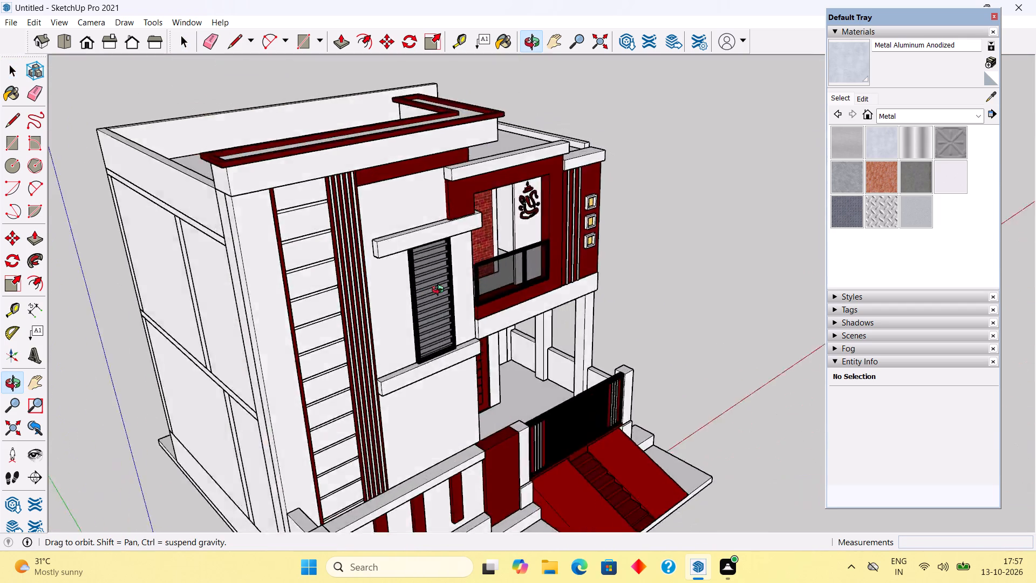
{"action": "middle_click_drag", "start_coordinate": [440, 291], "coordinate": [816, 382]}
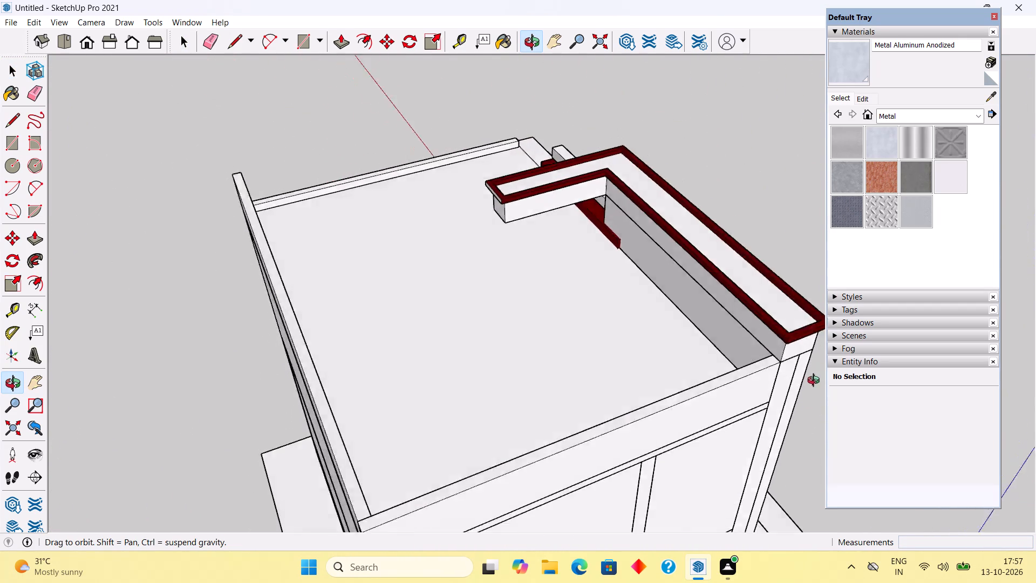
{"action": "middle_click_drag", "start_coordinate": [816, 382], "coordinate": [234, 347]}
{"action": "scroll", "coordinate": [287, 369], "scroll_direction": "down", "scroll_amount": 2}
{"action": "middle_click_drag", "start_coordinate": [311, 390], "coordinate": [294, 288]}
{"action": "scroll", "coordinate": [294, 288], "scroll_direction": "up", "scroll_amount": 1}
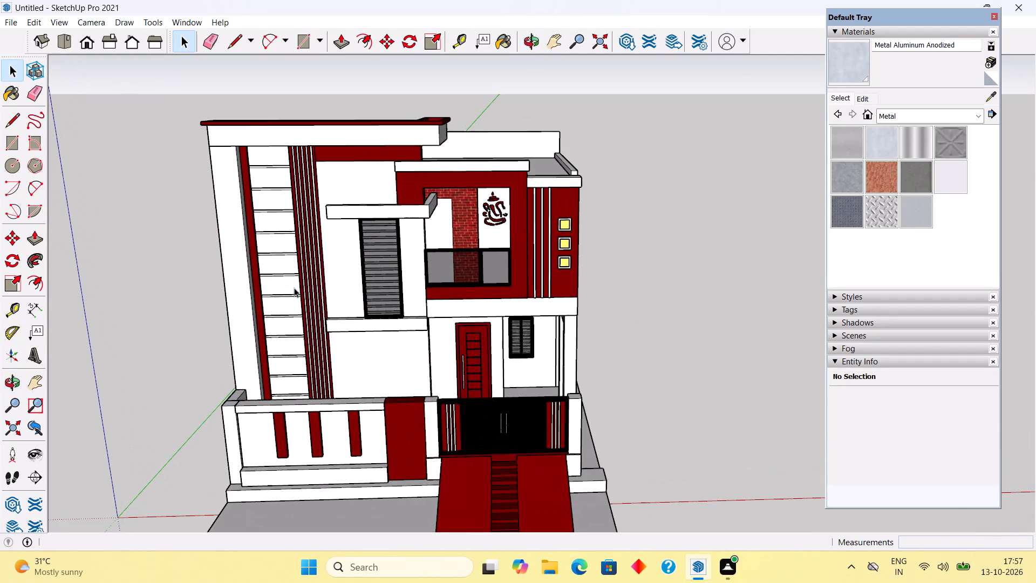
{"action": "middle_click_drag", "start_coordinate": [430, 365], "coordinate": [368, 232]}
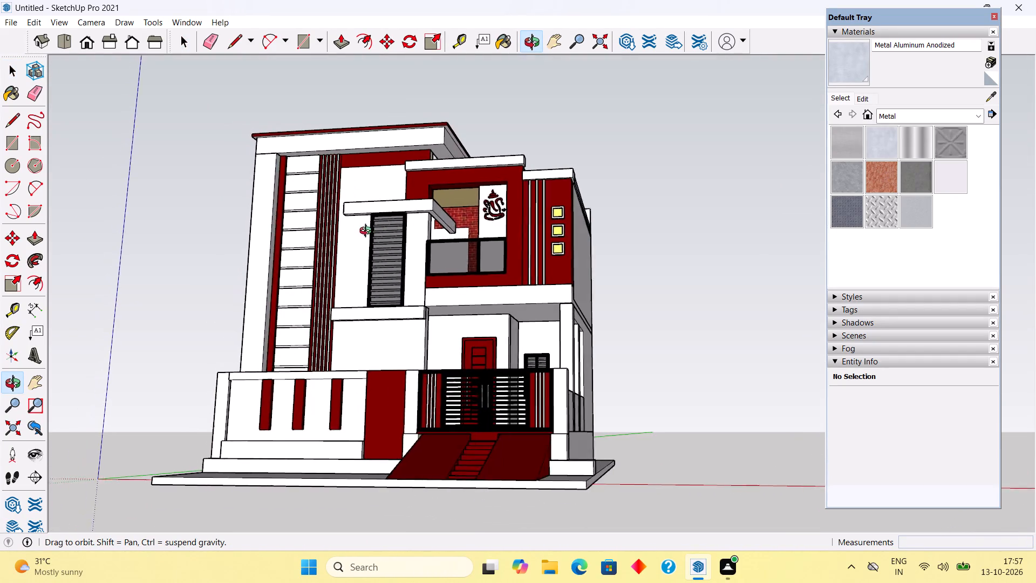
{"action": "middle_click_drag", "start_coordinate": [368, 232], "coordinate": [453, 383]}
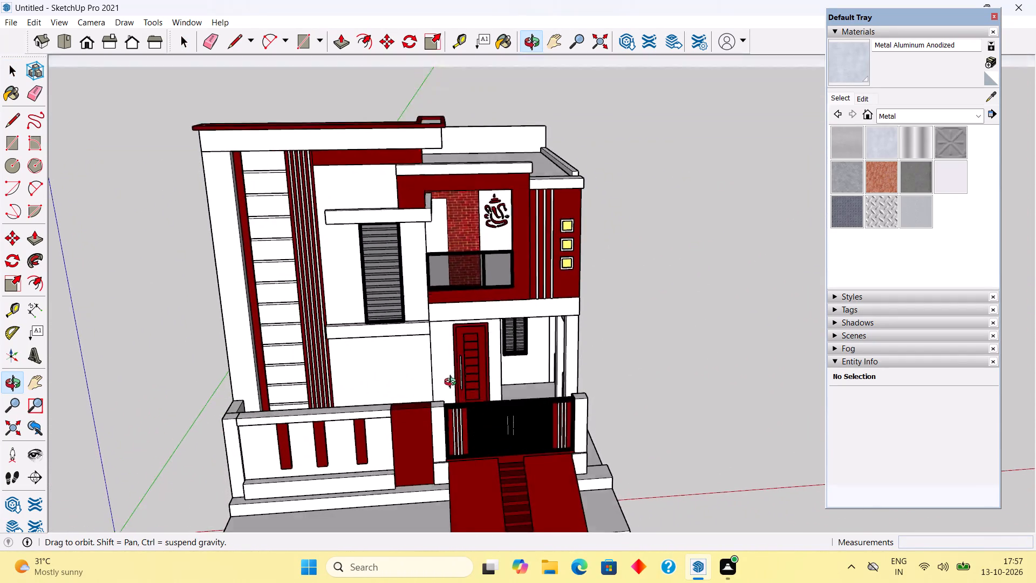
{"action": "middle_click_drag", "start_coordinate": [453, 383], "coordinate": [415, 319]}
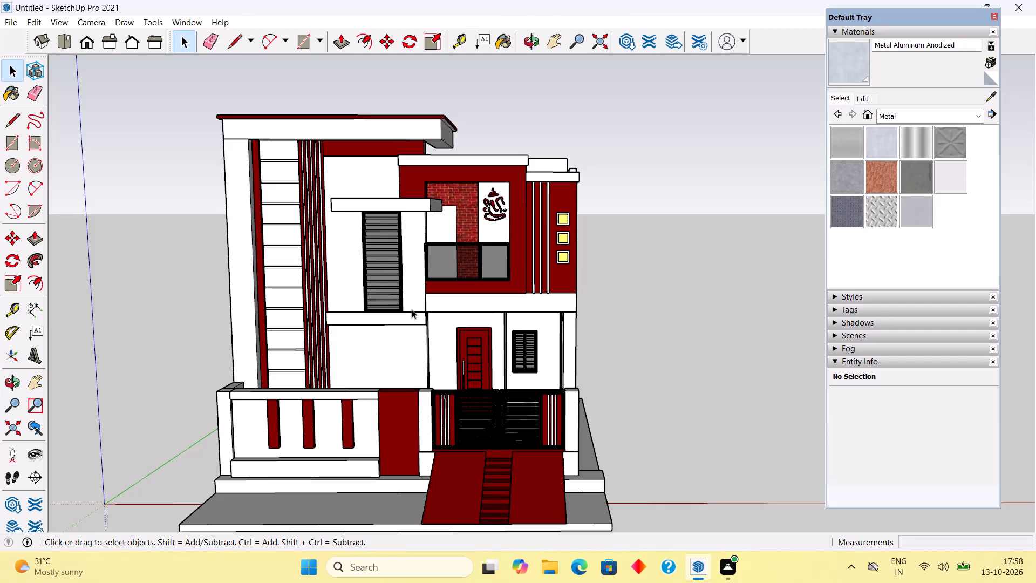
Examine the whole house from the front, side, rear and low angles, including the louvred window, balcony, gate and parapets.
{"action": "scroll", "coordinate": [412, 309], "scroll_direction": "down", "scroll_amount": 2}
{"action": "middle_click_drag", "start_coordinate": [385, 396], "coordinate": [467, 358]}
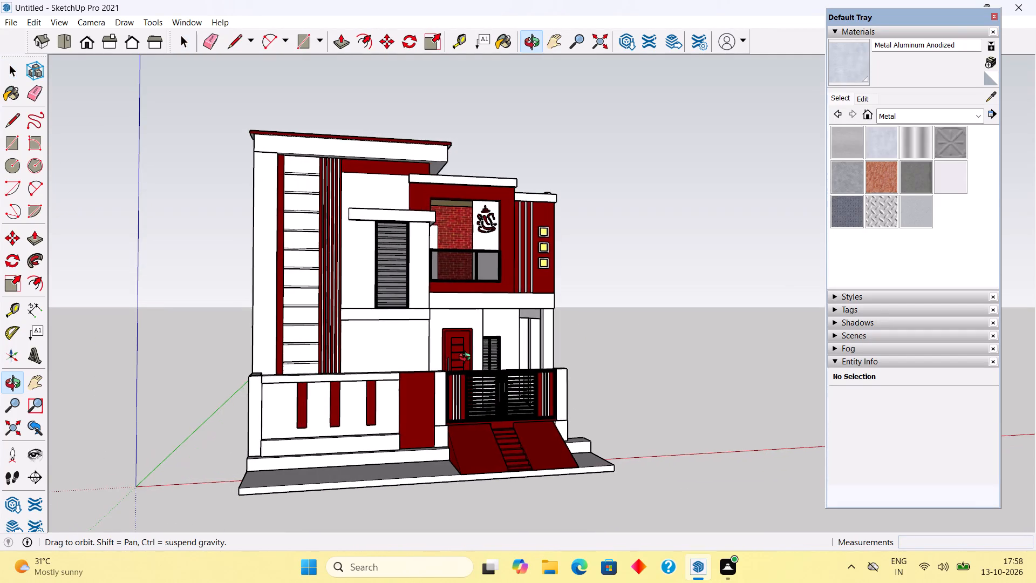
{"action": "middle_click_drag", "start_coordinate": [467, 358], "coordinate": [467, 359]}
{"action": "scroll", "coordinate": [467, 359], "scroll_direction": "down", "scroll_amount": 2}
{"action": "scroll", "coordinate": [363, 433], "scroll_direction": "up", "scroll_amount": 4}
{"action": "middle_click_drag", "start_coordinate": [350, 433], "coordinate": [643, 425]}
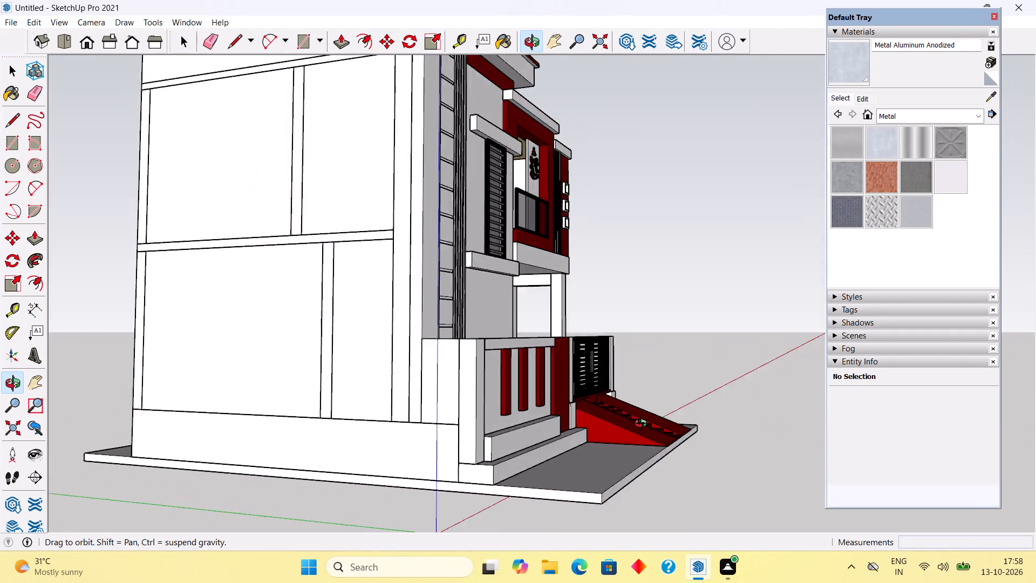
{"action": "middle_click_drag", "start_coordinate": [643, 425], "coordinate": [696, 484]}
{"action": "scroll", "coordinate": [696, 484], "scroll_direction": "down", "scroll_amount": 3}
{"action": "middle_click_drag", "start_coordinate": [357, 387], "coordinate": [626, 418]}
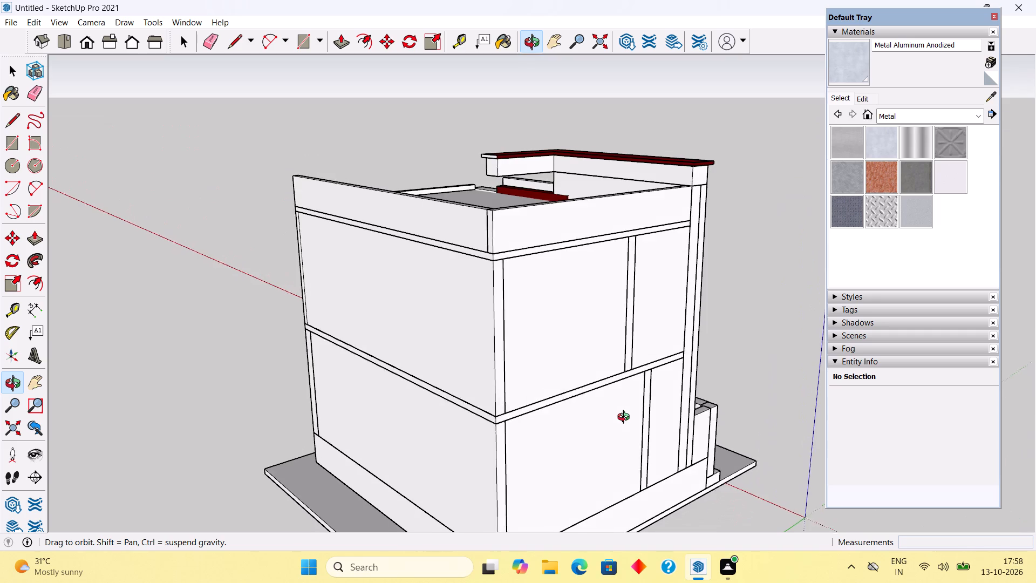
{"action": "middle_click_drag", "start_coordinate": [626, 418], "coordinate": [205, 365]}
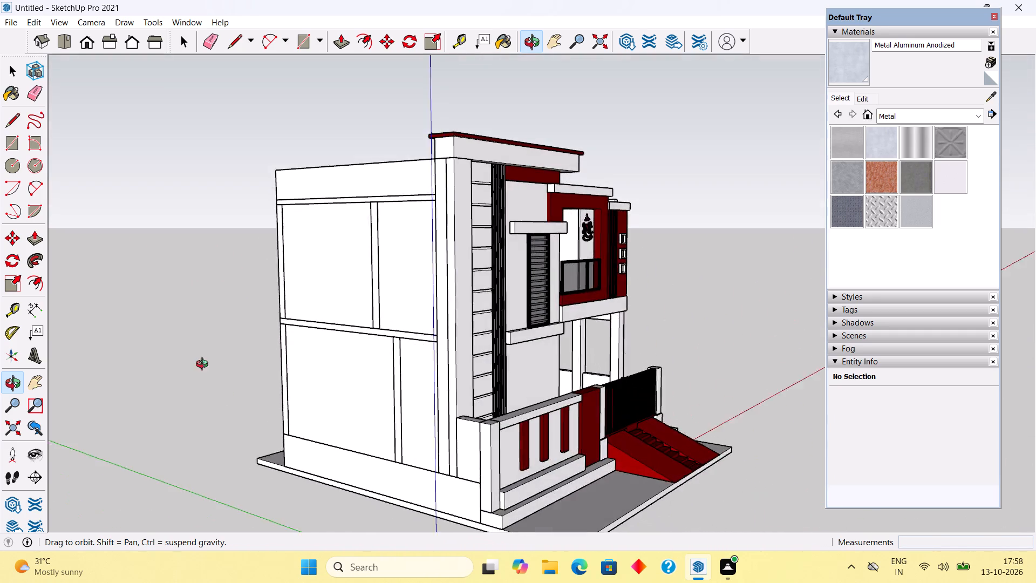
{"action": "middle_click_drag", "start_coordinate": [205, 365], "coordinate": [173, 367]}
{"action": "scroll", "coordinate": [369, 329], "scroll_direction": "up", "scroll_amount": 3}
{"action": "scroll", "coordinate": [369, 329], "scroll_direction": "down", "scroll_amount": 7}
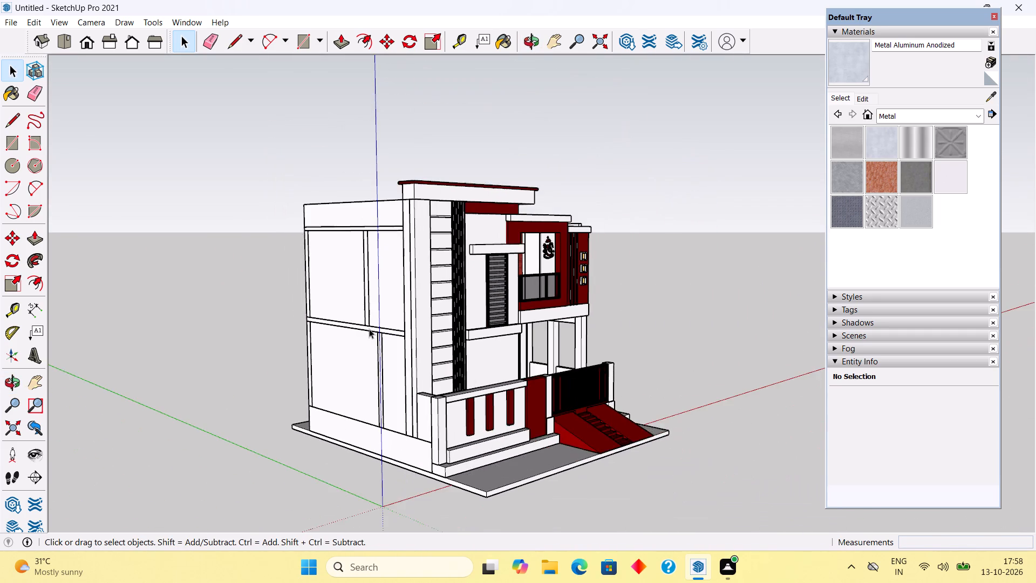
{"action": "middle_click_drag", "start_coordinate": [534, 334], "coordinate": [269, 370]}
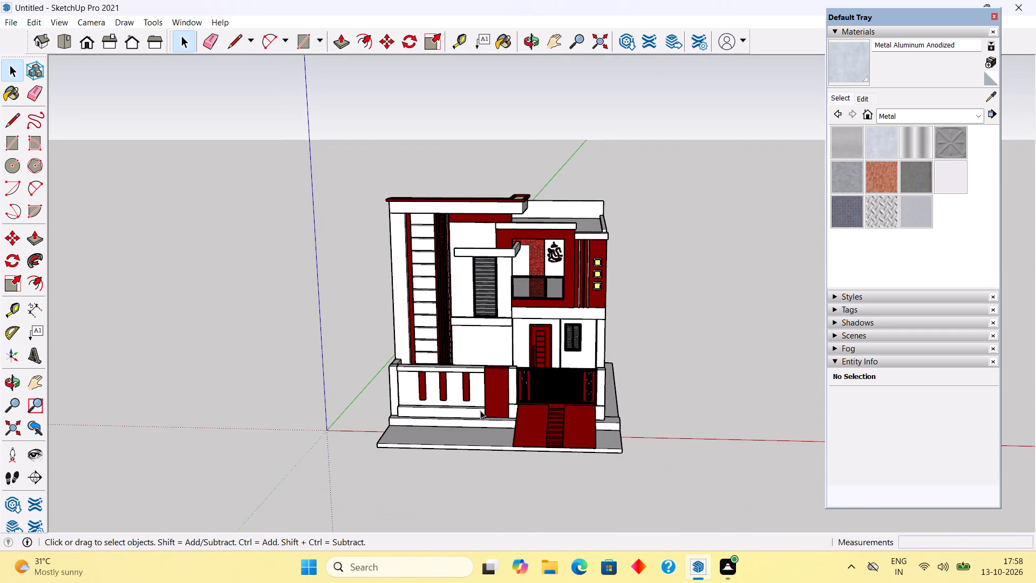
{"action": "middle_click_drag", "start_coordinate": [586, 397], "coordinate": [617, 330]}
{"action": "scroll", "coordinate": [617, 331], "scroll_direction": "up", "scroll_amount": 2}
{"action": "middle_click_drag", "start_coordinate": [534, 388], "coordinate": [619, 381]}
{"action": "scroll", "coordinate": [619, 381], "scroll_direction": "up", "scroll_amount": 2}
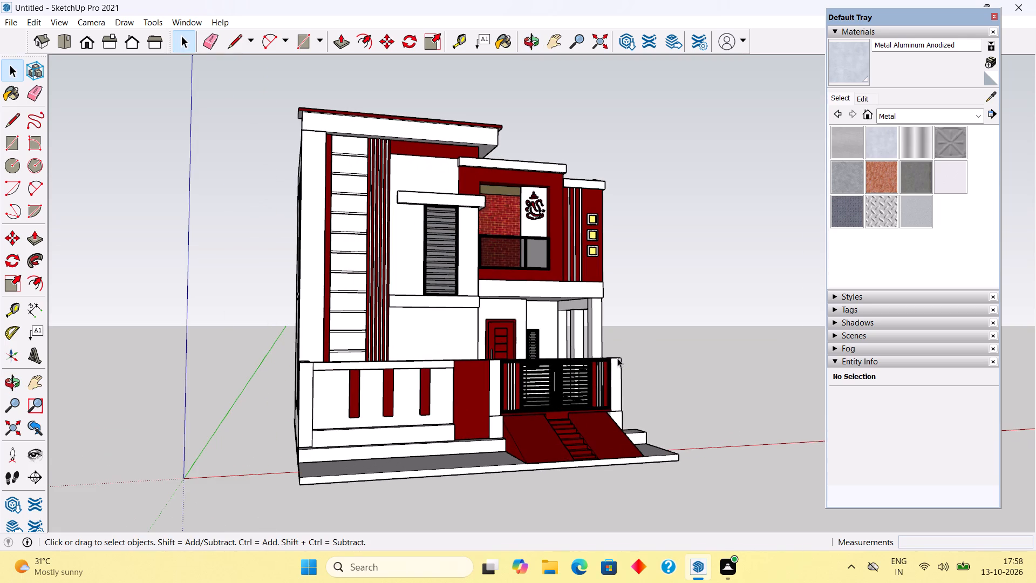
{"action": "middle_click_drag", "start_coordinate": [613, 358], "coordinate": [514, 333]}
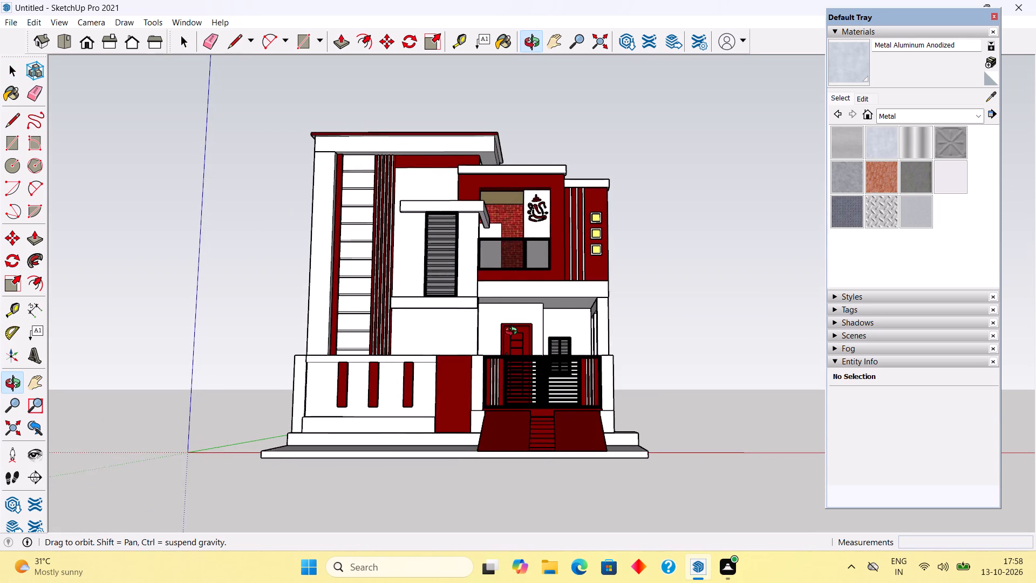
{"action": "middle_click_drag", "start_coordinate": [514, 333], "coordinate": [515, 333]}
{"action": "scroll", "coordinate": [475, 313], "scroll_direction": "up", "scroll_amount": 1}
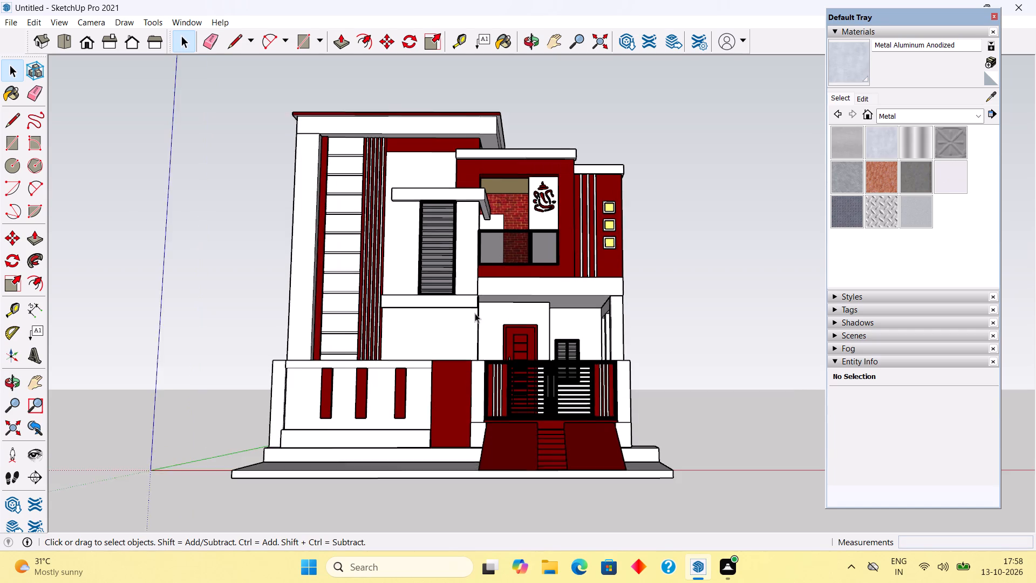
{"action": "scroll", "coordinate": [475, 313], "scroll_direction": "up", "scroll_amount": 1}
{"action": "middle_click_drag", "start_coordinate": [448, 272], "coordinate": [452, 231]}
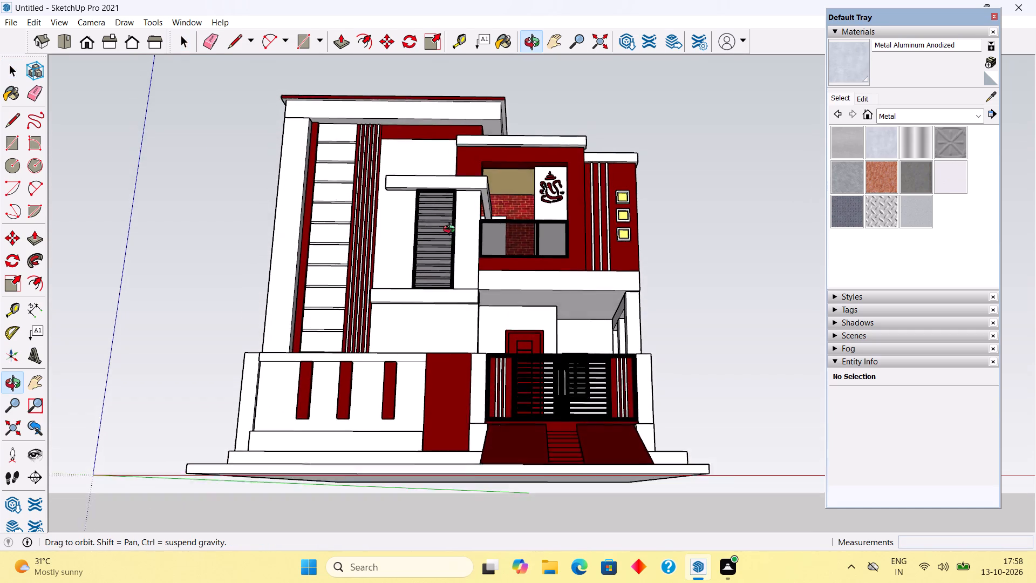
{"action": "middle_click_drag", "start_coordinate": [452, 231], "coordinate": [451, 228]}
{"action": "scroll", "coordinate": [451, 228], "scroll_direction": "up", "scroll_amount": 2}
{"action": "middle_click_drag", "start_coordinate": [451, 227], "coordinate": [451, 217]}
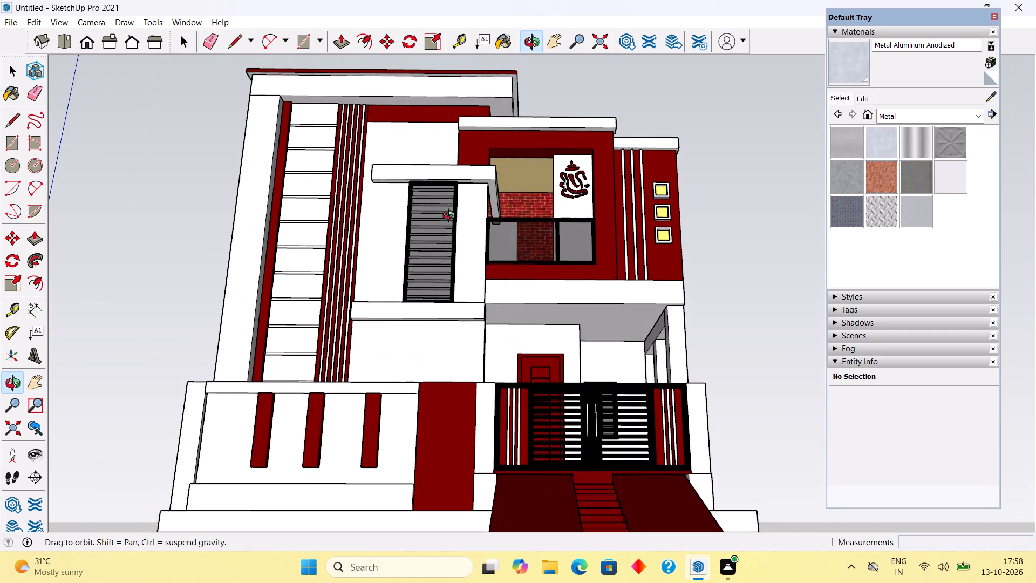
{"action": "middle_click_drag", "start_coordinate": [451, 217], "coordinate": [348, 199]}
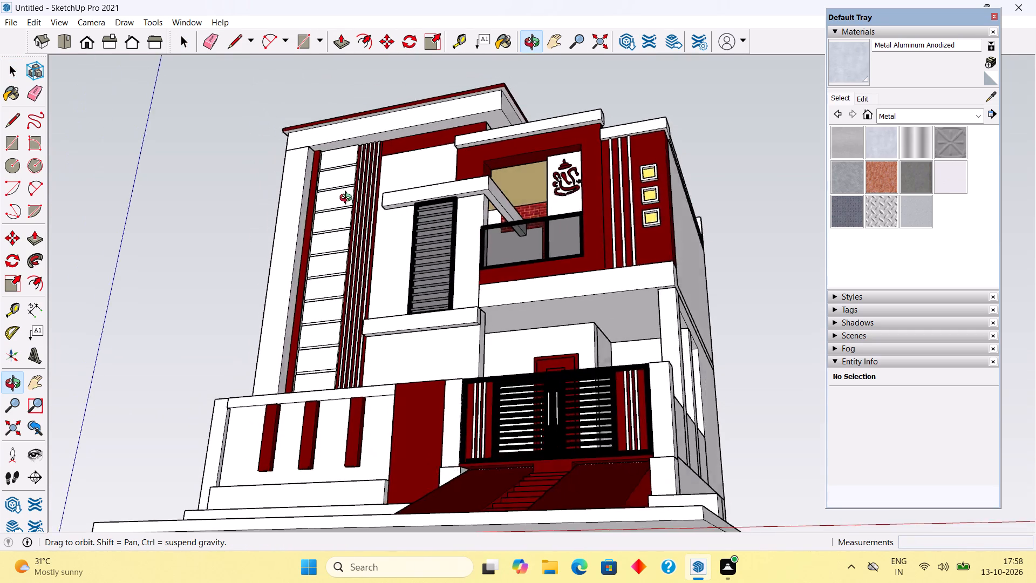
{"action": "middle_click_drag", "start_coordinate": [348, 199], "coordinate": [255, 318]}
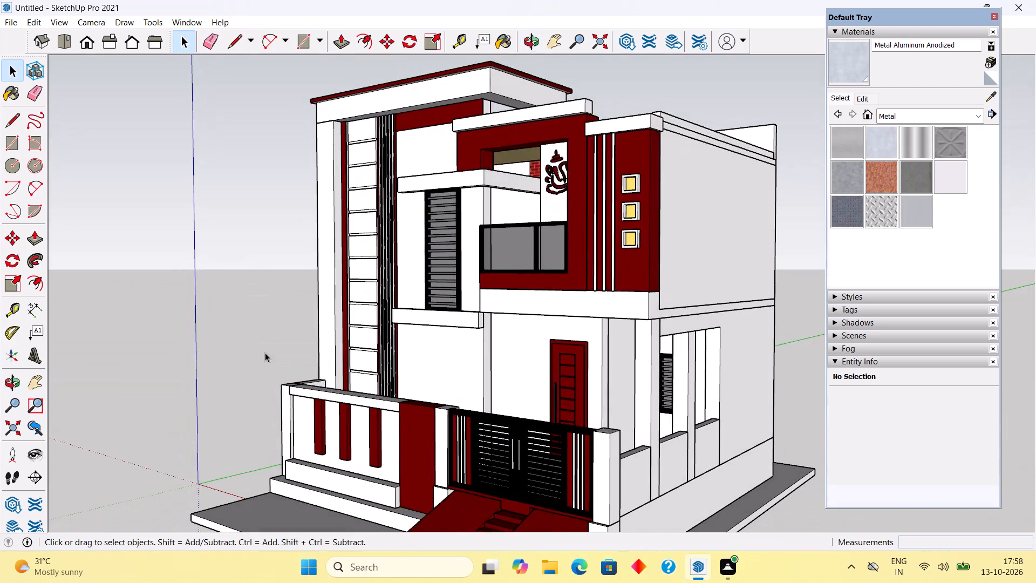
Paint the tall white panelled strip group between the red vertical bands on the facade with Polished Concrete New.
{"action": "scroll", "coordinate": [341, 352], "scroll_direction": "up", "scroll_amount": 11}
{"action": "scroll", "coordinate": [356, 345], "scroll_direction": "up", "scroll_amount": 13}
{"action": "scroll", "coordinate": [296, 344], "scroll_direction": "up", "scroll_amount": 5}
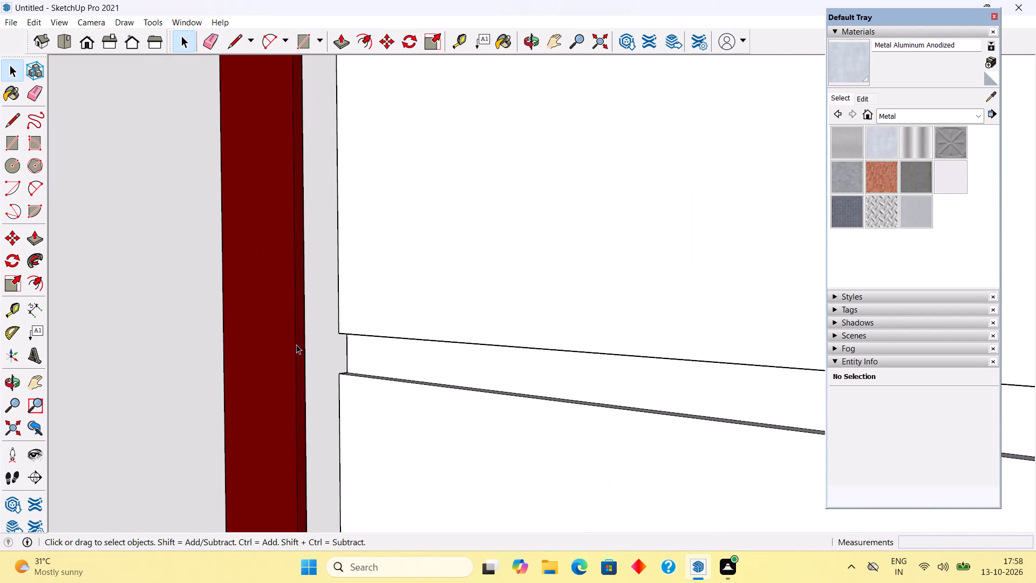
{"action": "middle_click_drag", "start_coordinate": [304, 339], "coordinate": [536, 333]}
{"action": "left_click", "coordinate": [537, 335]}
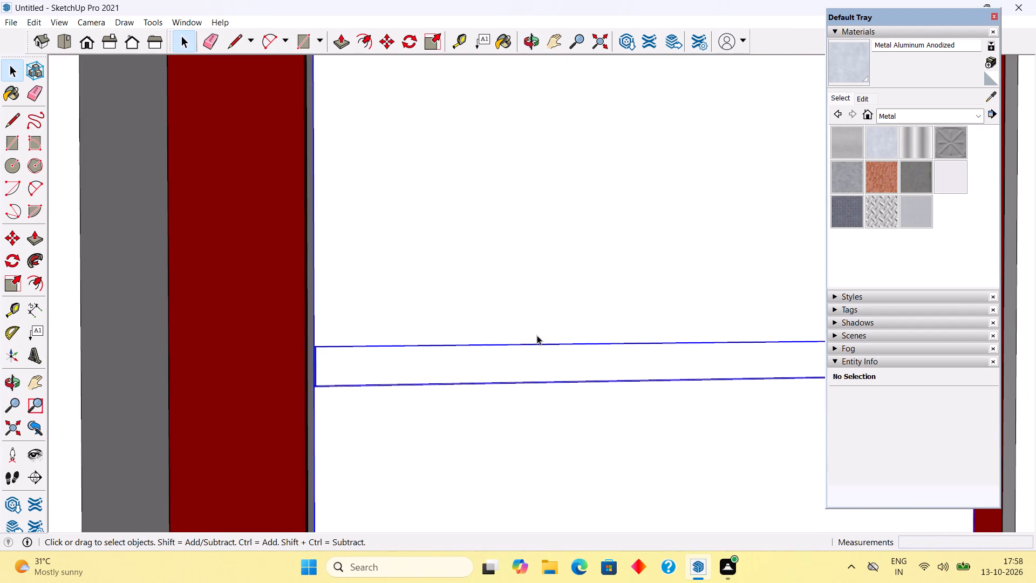
{"action": "scroll", "coordinate": [539, 335], "scroll_direction": "down", "scroll_amount": 19}
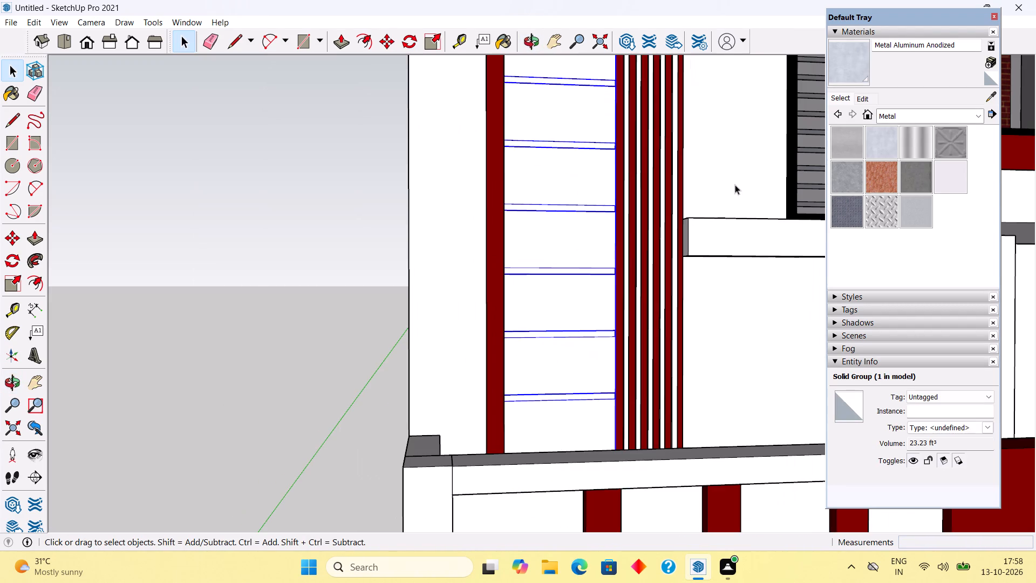
{"action": "left_click", "coordinate": [908, 114]}
{"action": "left_click", "coordinate": [910, 126]}
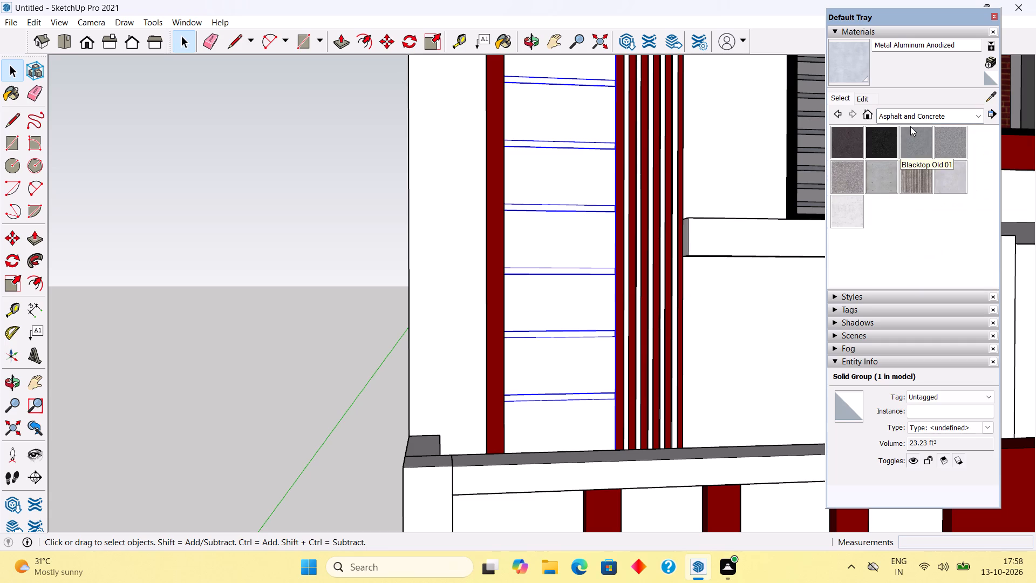
{"action": "left_click", "coordinate": [957, 169]}
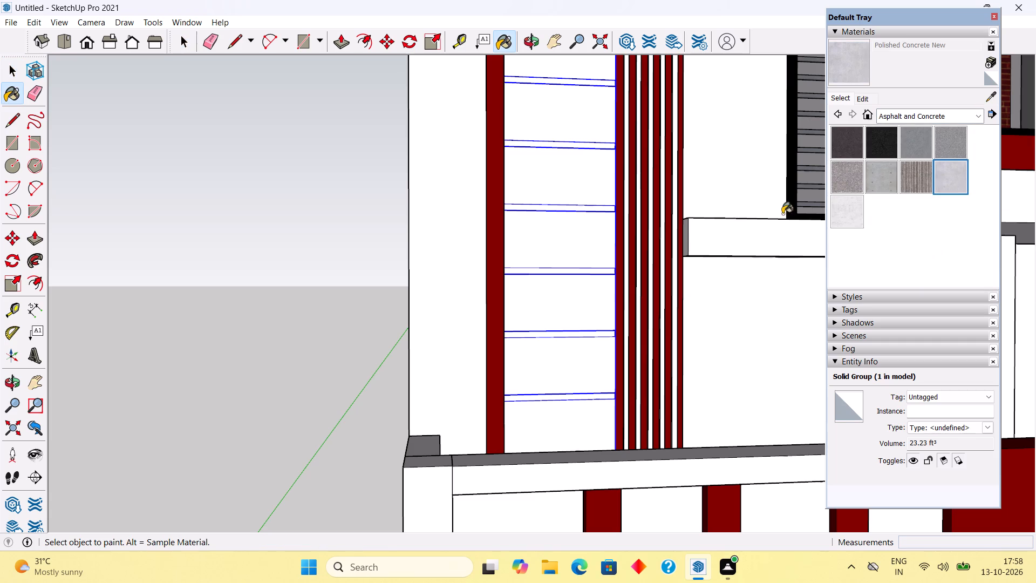
{"action": "left_click", "coordinate": [570, 227]}
{"action": "key", "text": "space"}
{"action": "scroll", "coordinate": [18, 575], "scroll_direction": "down", "scroll_amount": 4}
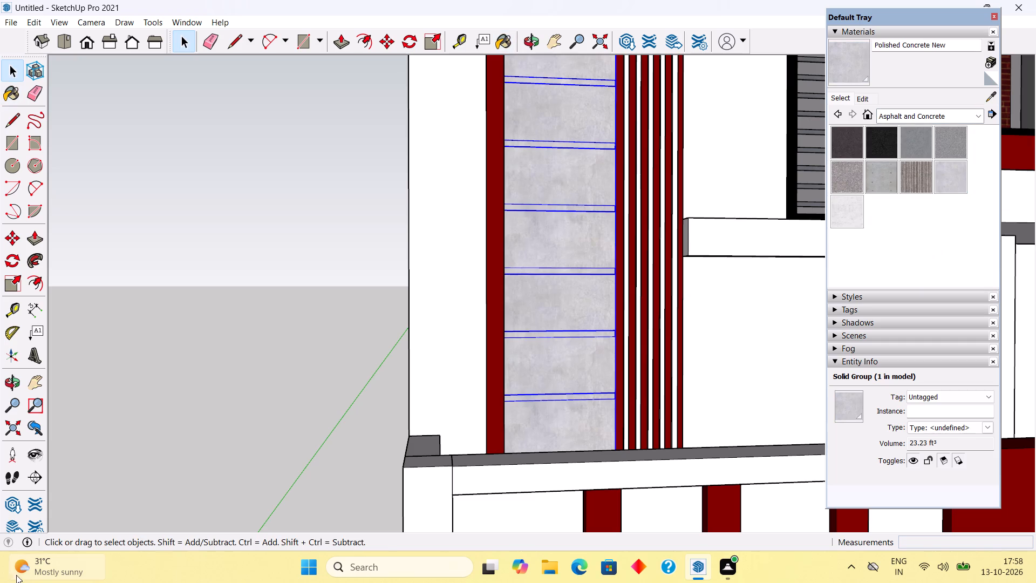
{"action": "scroll", "coordinate": [16, 575], "scroll_direction": "down", "scroll_amount": 2}
{"action": "left_click", "coordinate": [183, 322]}
Draw a rectangle about 7 3/16" by 4 3/4" on the top face of the white pillar between the red wall and the gate.
{"action": "scroll", "coordinate": [183, 322], "scroll_direction": "down", "scroll_amount": 19}
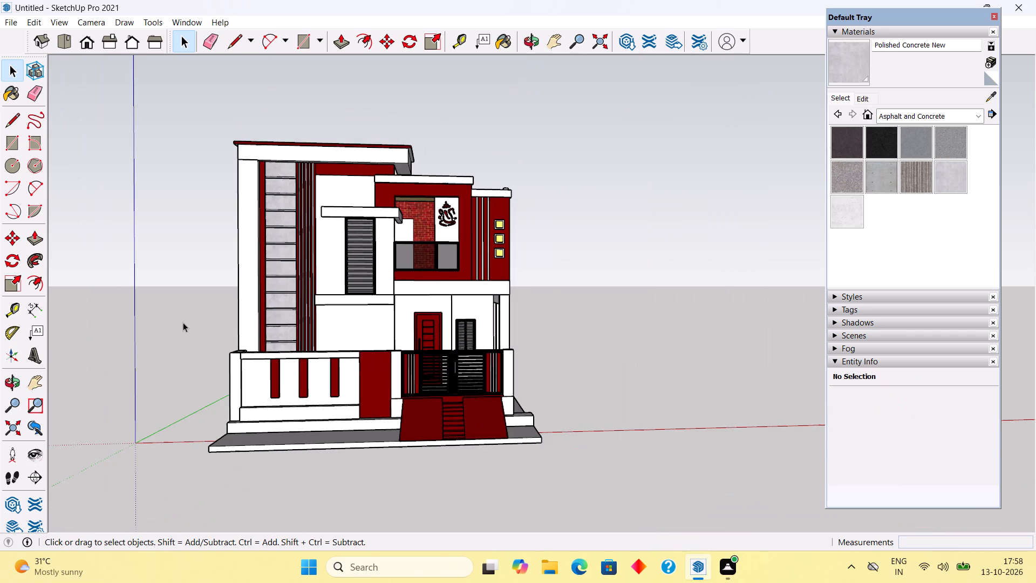
{"action": "middle_click_drag", "start_coordinate": [162, 313], "coordinate": [128, 309]}
{"action": "scroll", "coordinate": [128, 309], "scroll_direction": "up", "scroll_amount": 3}
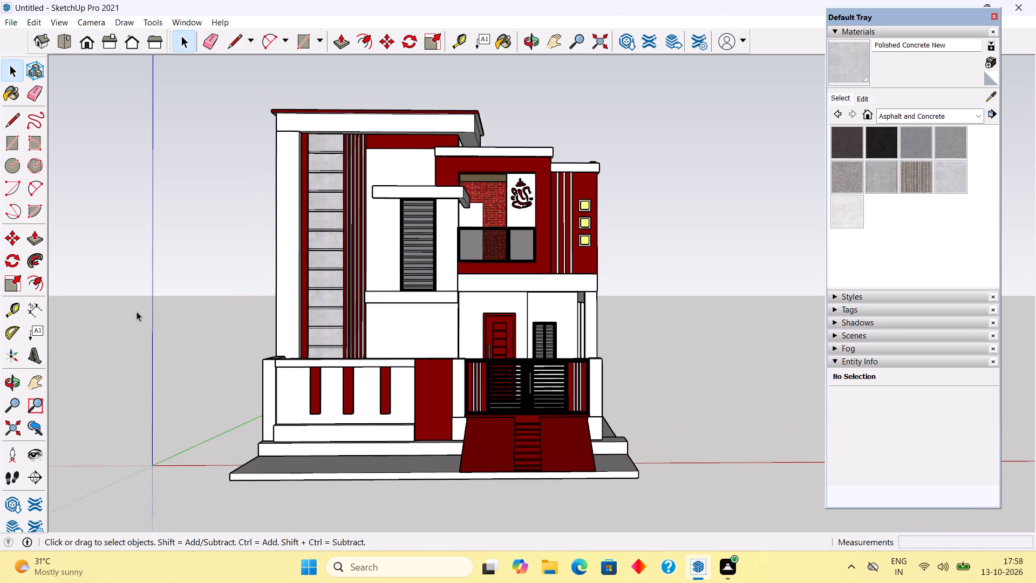
{"action": "middle_click_drag", "start_coordinate": [185, 321], "coordinate": [215, 332]}
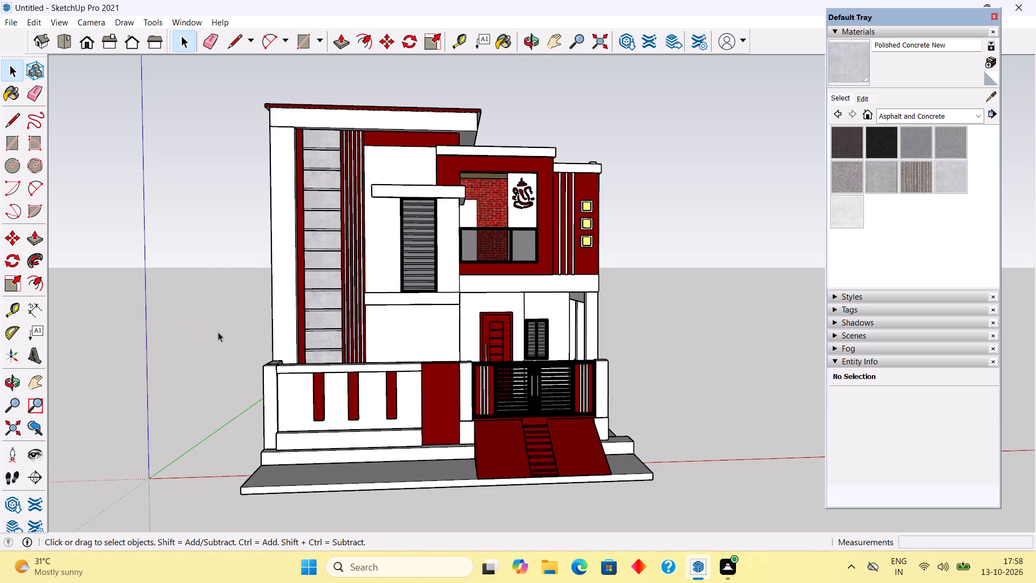
{"action": "scroll", "coordinate": [364, 350], "scroll_direction": "up", "scroll_amount": 3}
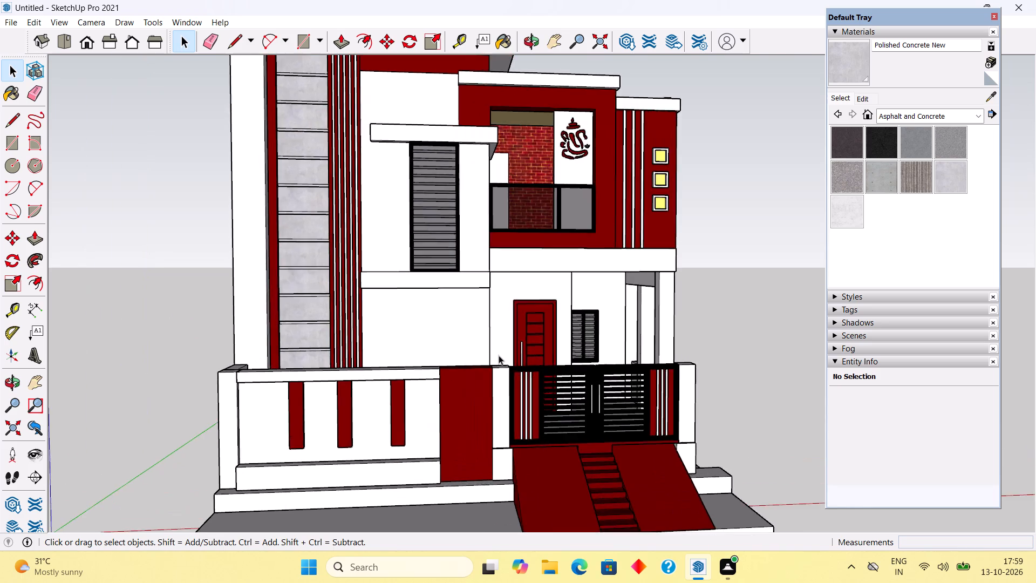
{"action": "scroll", "coordinate": [499, 355], "scroll_direction": "up", "scroll_amount": 11}
{"action": "middle_click_drag", "start_coordinate": [509, 397], "coordinate": [482, 510]}
{"action": "scroll", "coordinate": [489, 446], "scroll_direction": "up", "scroll_amount": 2}
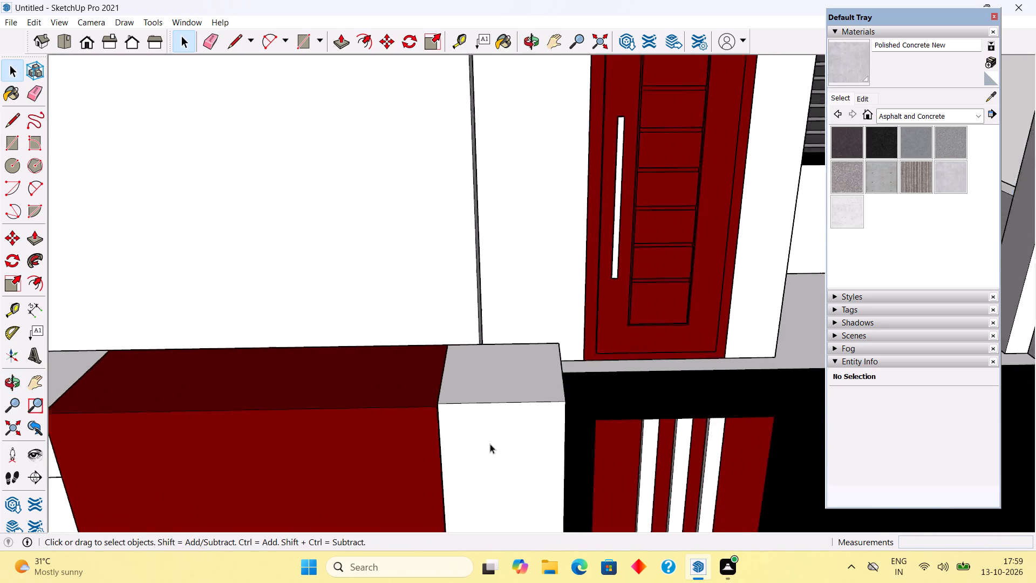
{"action": "scroll", "coordinate": [490, 444], "scroll_direction": "up", "scroll_amount": 3}
{"action": "middle_click_drag", "start_coordinate": [510, 382], "coordinate": [516, 459]}
{"action": "key", "text": "r"}
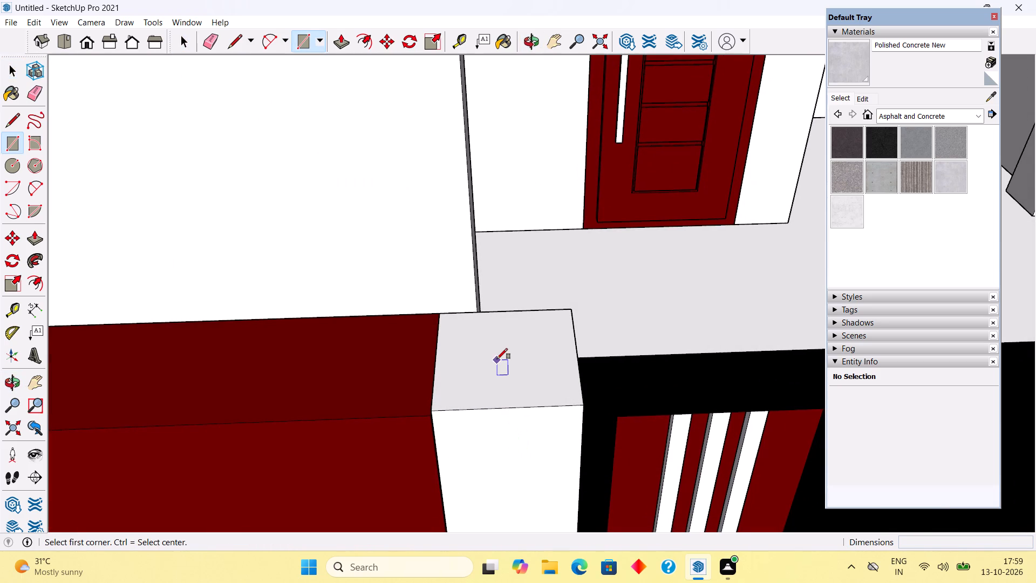
{"action": "left_click", "coordinate": [470, 343]}
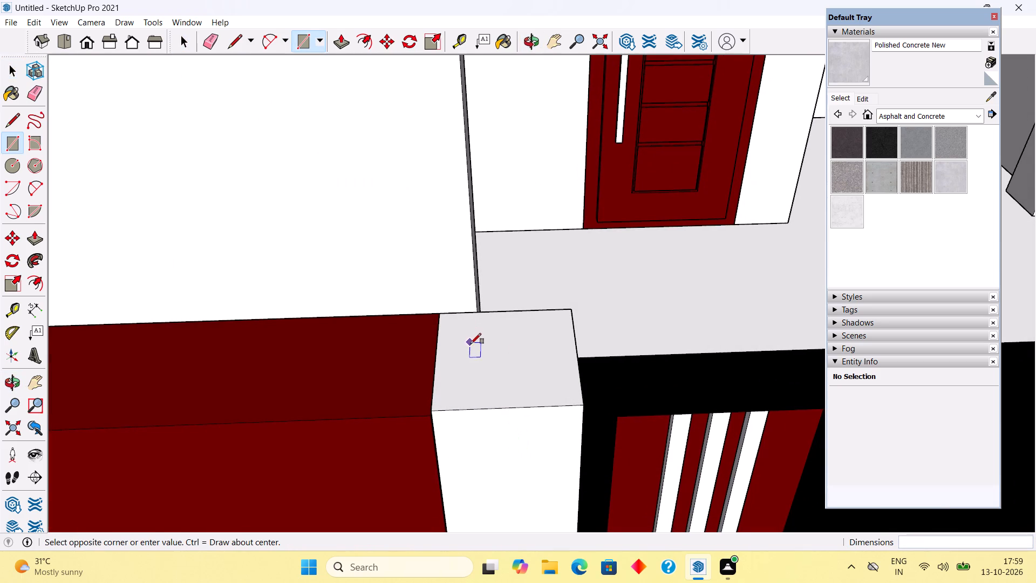
{"action": "left_click", "coordinate": [557, 378]}
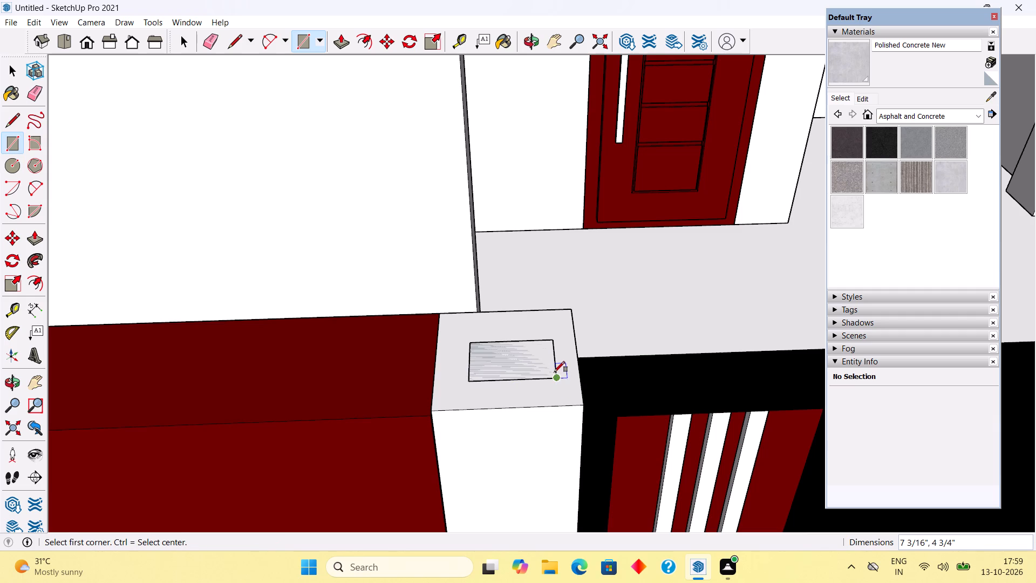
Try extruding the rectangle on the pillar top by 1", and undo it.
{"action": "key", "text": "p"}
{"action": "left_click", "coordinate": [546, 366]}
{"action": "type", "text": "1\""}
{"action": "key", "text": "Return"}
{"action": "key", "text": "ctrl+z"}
Extrude the rectangle on the pillar top upward 0.5" to form a base plate.
{"action": "left_click", "coordinate": [546, 359]}
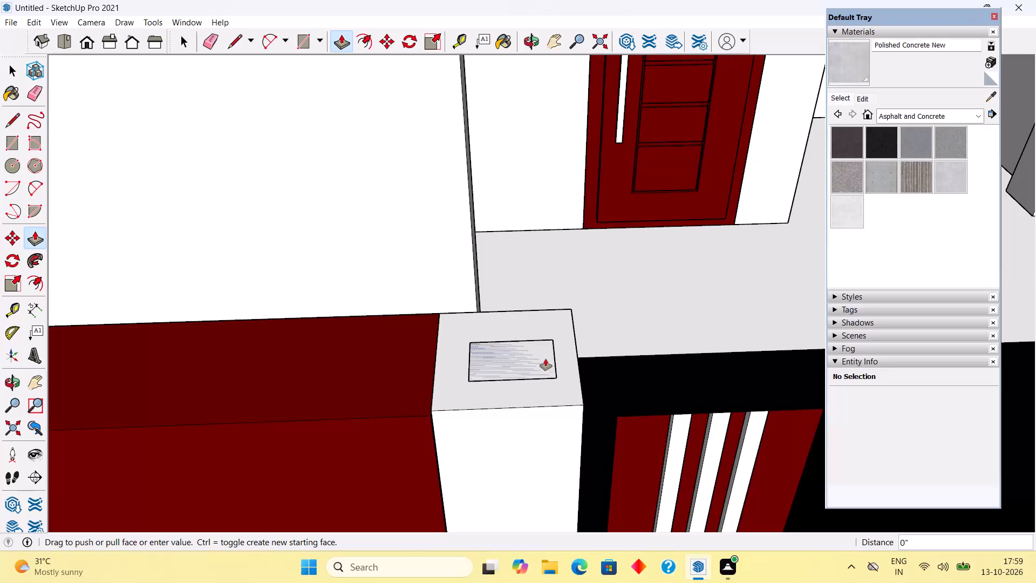
{"action": "type", "text": ".5\""}
{"action": "key", "text": "Return"}
{"action": "key", "text": "space"}
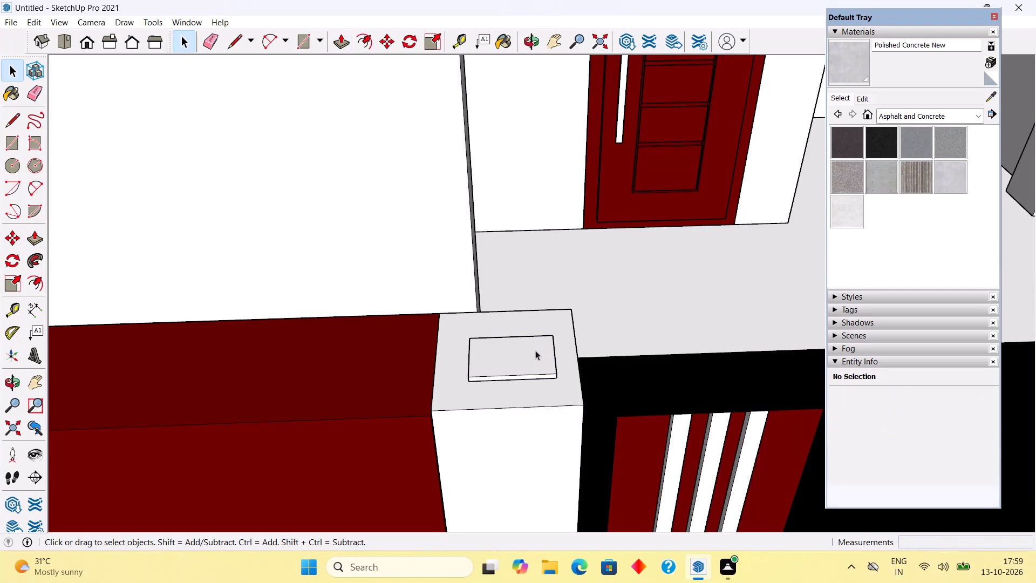
Draw a small rectangle in the middle of the base plate and extrude it upward about 9 11/16" as a post.
{"action": "key", "text": "r"}
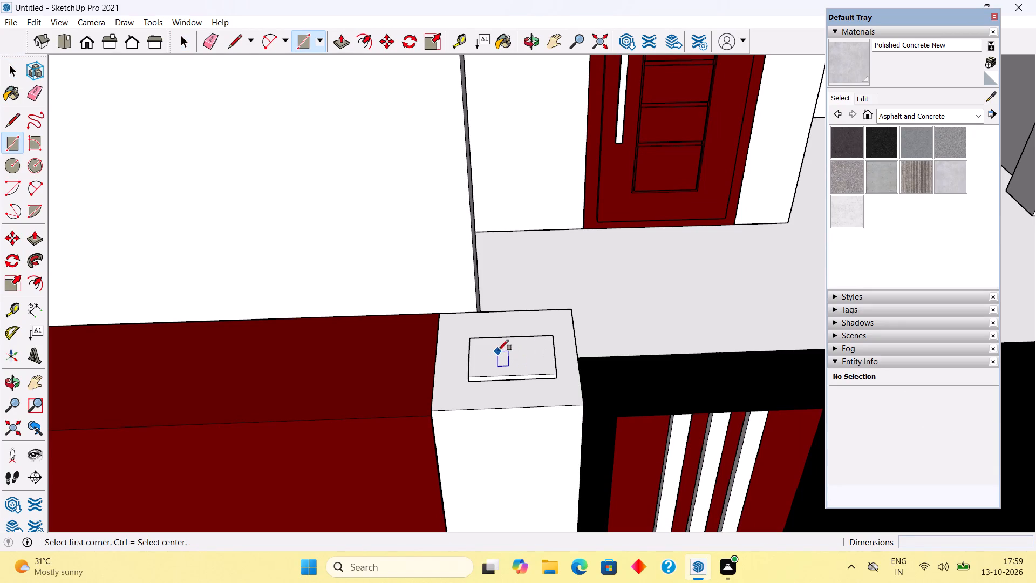
{"action": "left_click", "coordinate": [499, 349]}
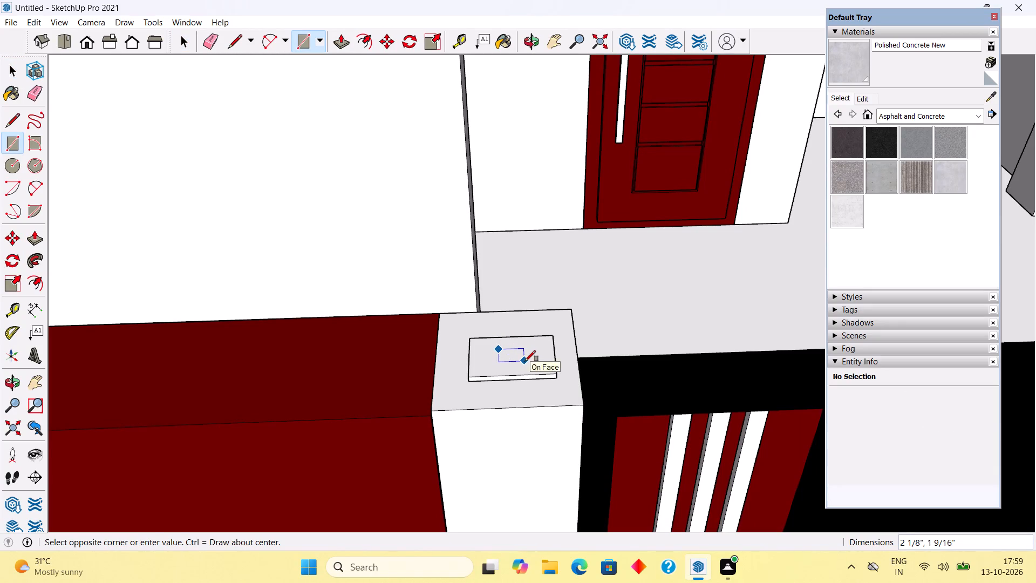
{"action": "left_click", "coordinate": [529, 363]}
{"action": "key", "text": "p"}
{"action": "left_click", "coordinate": [526, 352]}
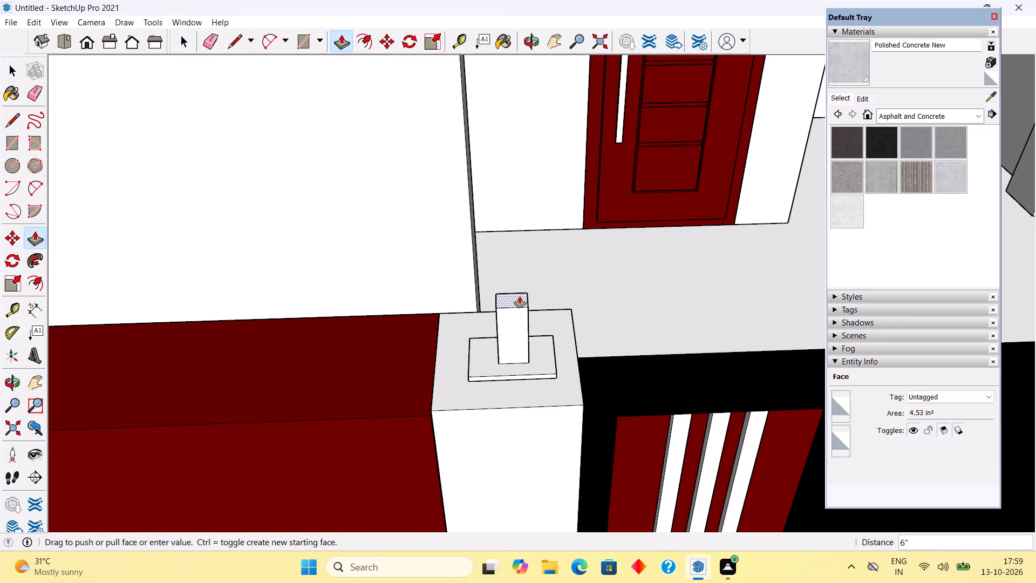
{"action": "left_click", "coordinate": [519, 258]}
{"action": "middle_click_drag", "start_coordinate": [535, 337], "coordinate": [519, 248]}
{"action": "scroll", "coordinate": [505, 238], "scroll_direction": "down", "scroll_amount": 4}
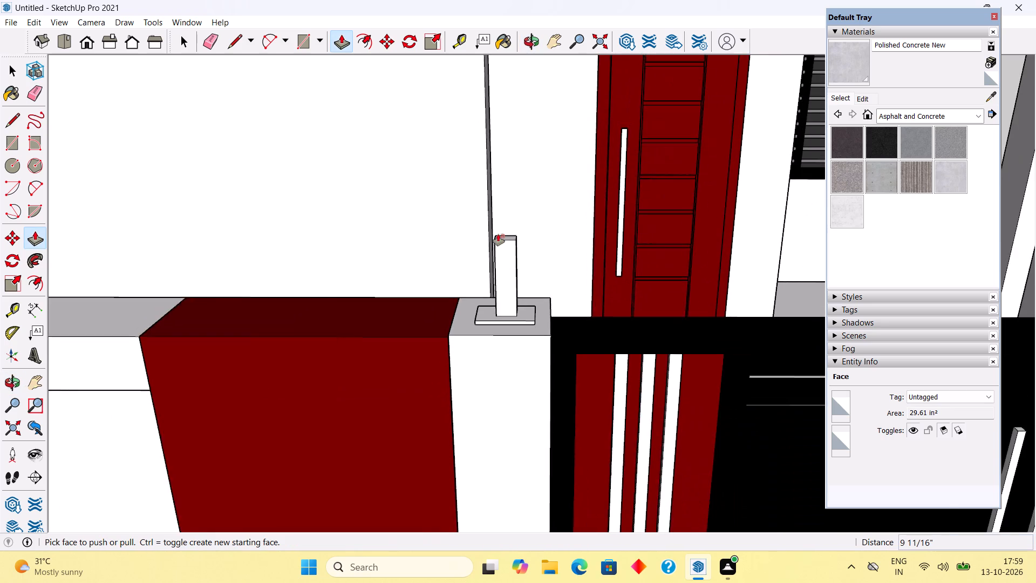
{"action": "key", "text": "space"}
Draw a rectangle about 6 3/8" by 2 1/2" on the upper part of the pillar-top post's front face.
{"action": "middle_click_drag", "start_coordinate": [583, 311], "coordinate": [658, 316]}
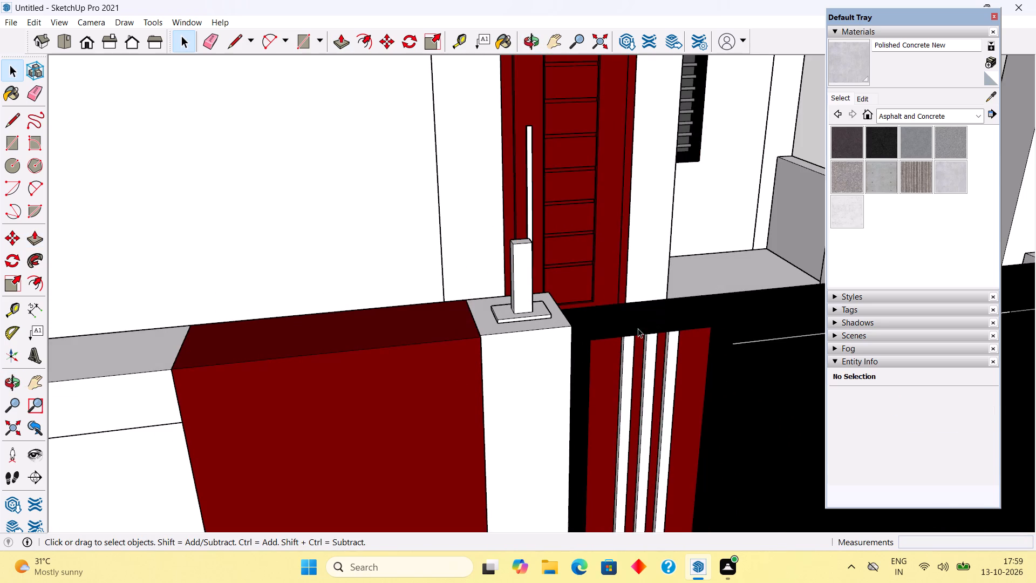
{"action": "scroll", "coordinate": [637, 328], "scroll_direction": "up", "scroll_amount": 4}
{"action": "scroll", "coordinate": [452, 187], "scroll_direction": "up", "scroll_amount": 3}
{"action": "key", "text": "r"}
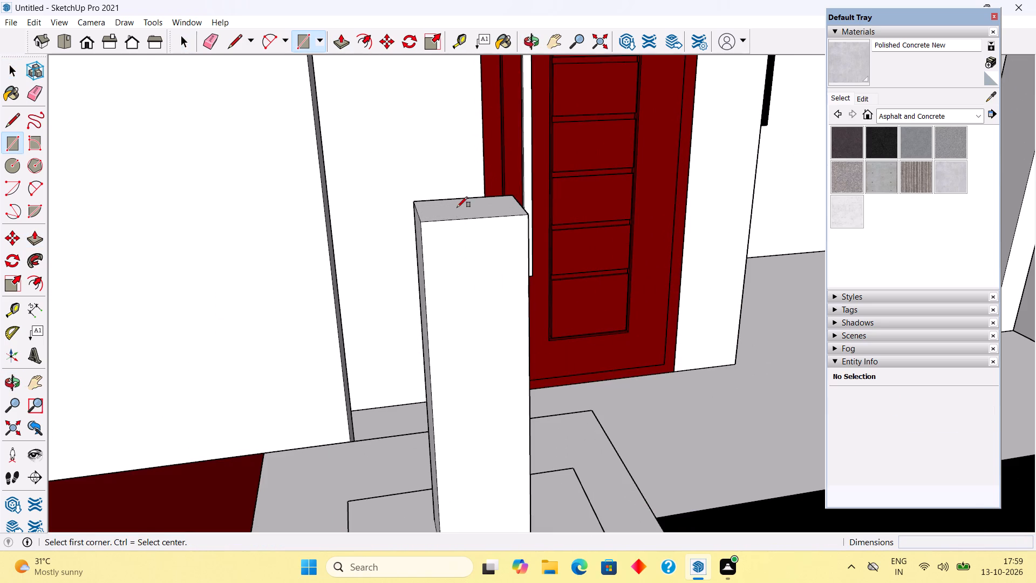
{"action": "left_click", "coordinate": [420, 223]}
{"action": "scroll", "coordinate": [534, 372], "scroll_direction": "down", "scroll_amount": 5}
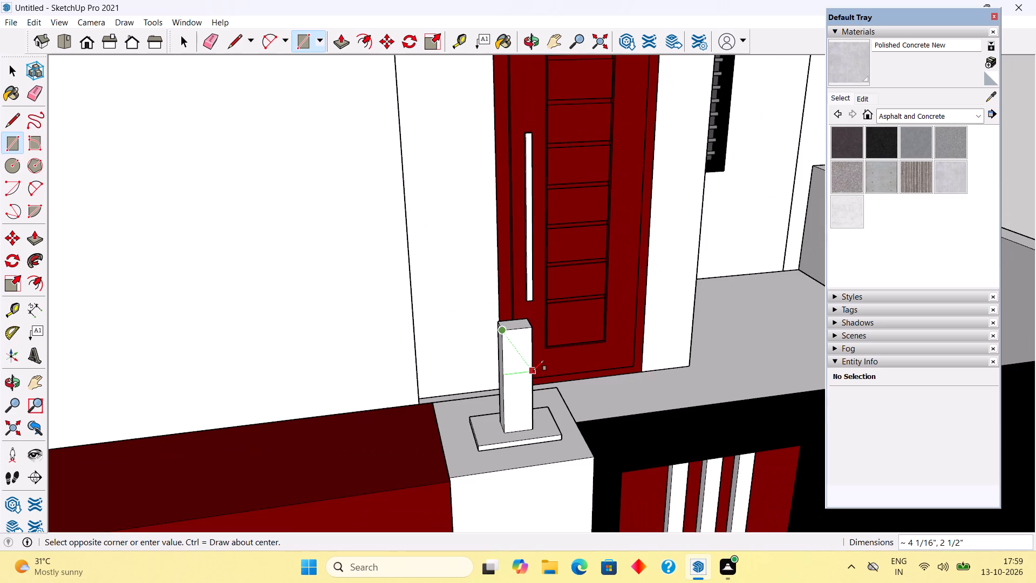
{"action": "scroll", "coordinate": [531, 378], "scroll_direction": "up", "scroll_amount": 2}
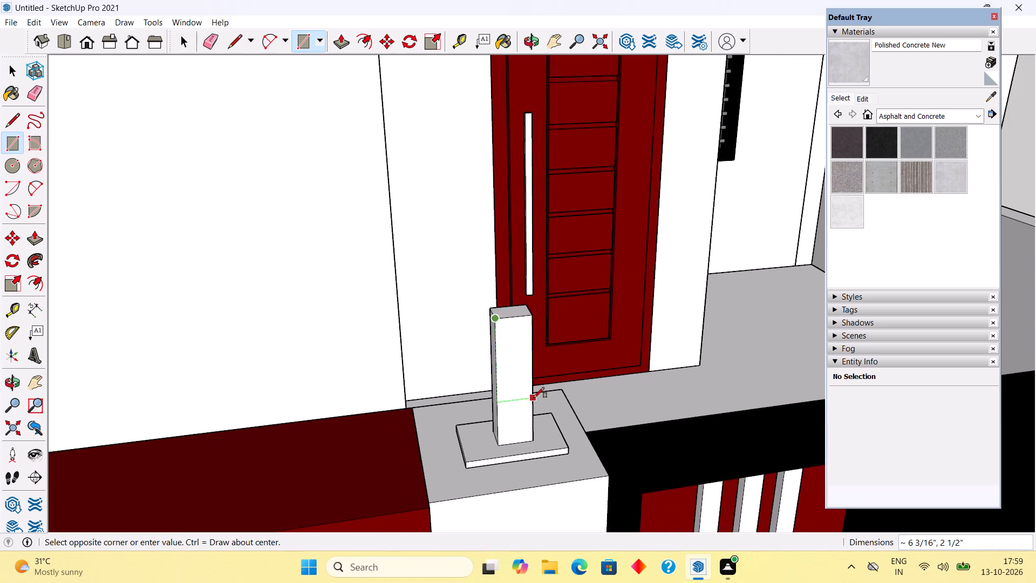
{"action": "left_click", "coordinate": [534, 400]}
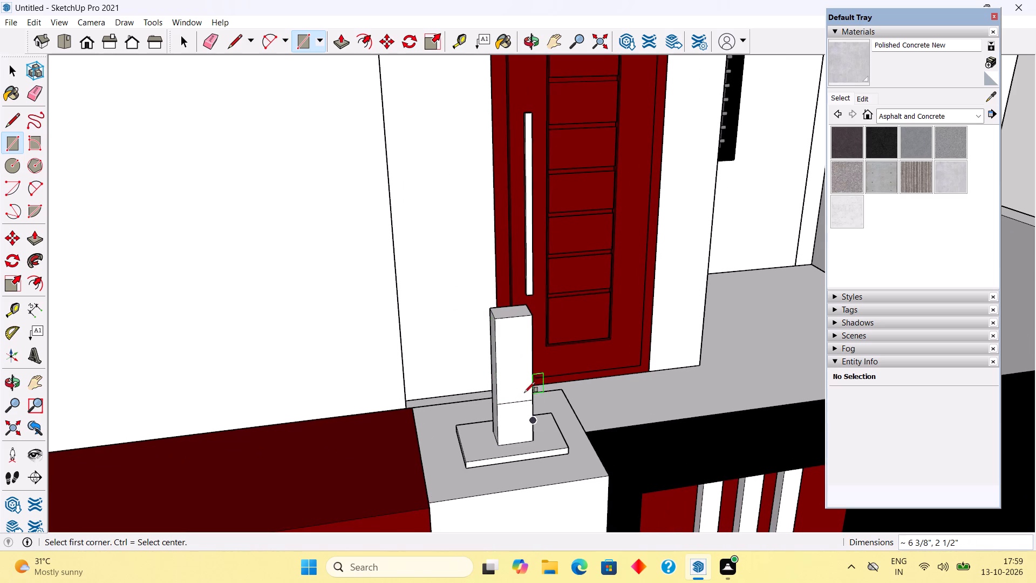
{"action": "key", "text": "space"}
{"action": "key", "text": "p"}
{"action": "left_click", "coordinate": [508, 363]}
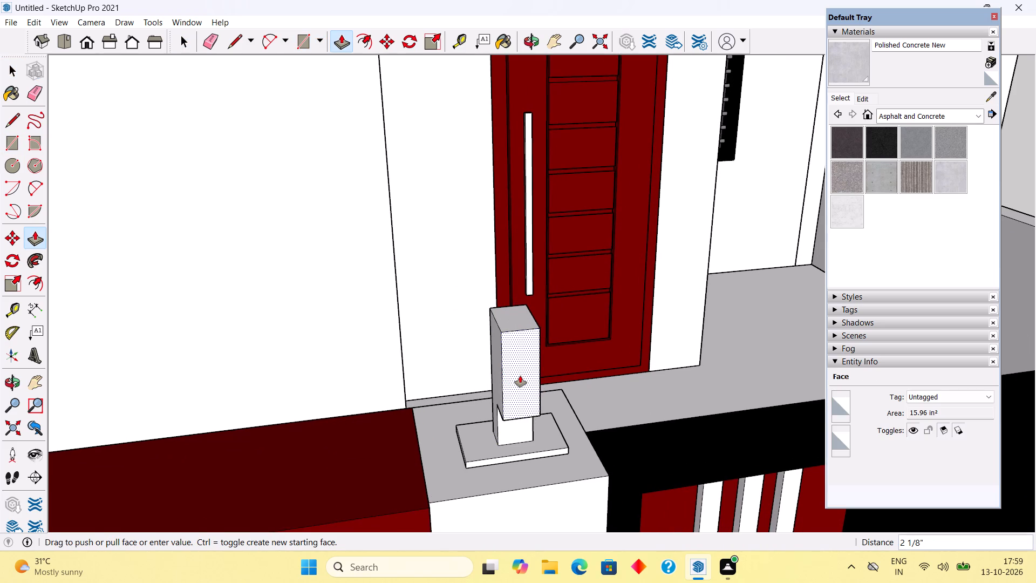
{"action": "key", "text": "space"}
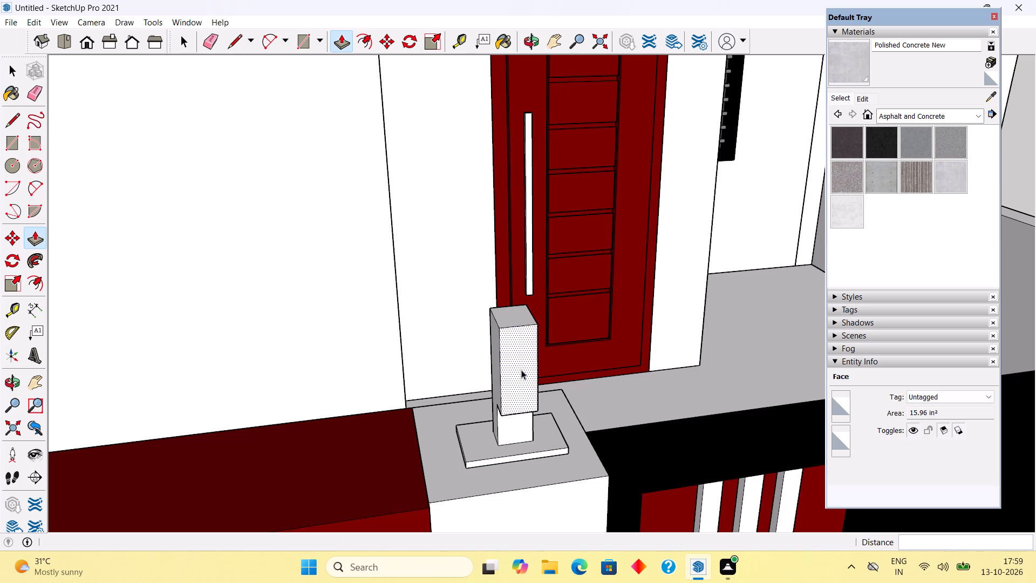
Make a group of the post and its base plate on the gate pillar.
{"action": "triple_click", "coordinate": [521, 370]}
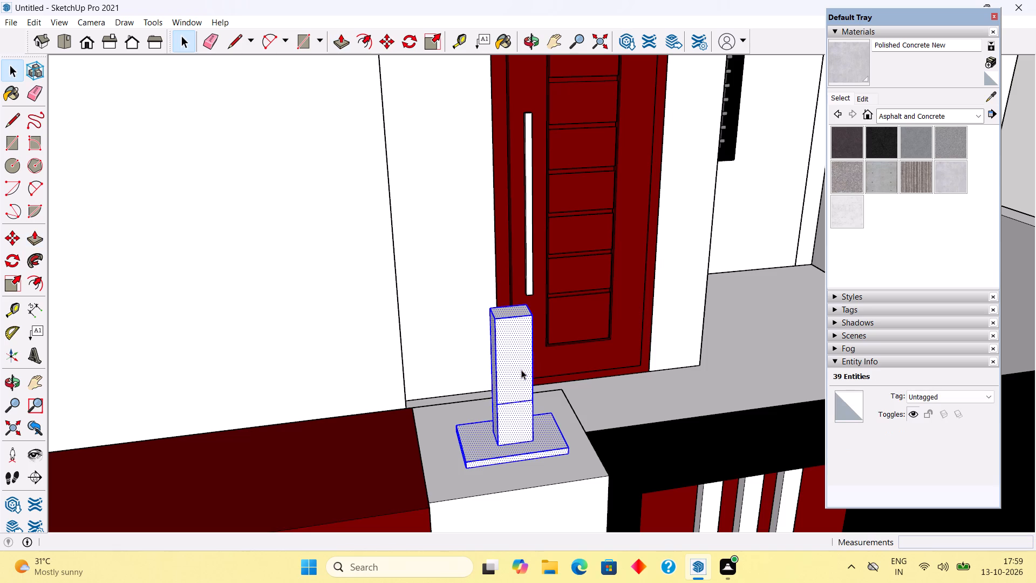
{"action": "right_click", "coordinate": [521, 370]}
{"action": "left_click", "coordinate": [564, 281]}
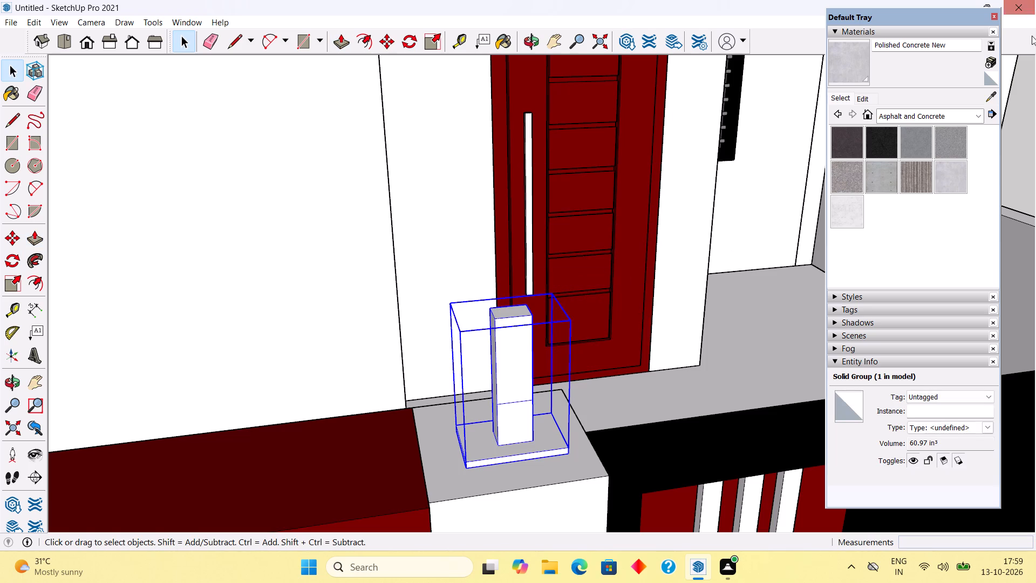
{"action": "left_click", "coordinate": [1025, 124]}
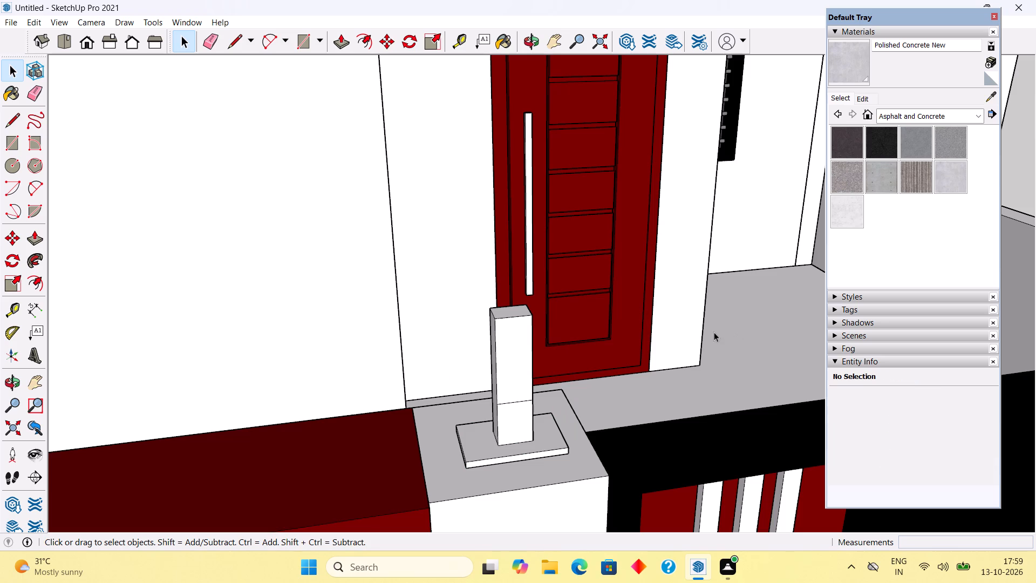
Draw a rectangle about 2 1/2" by 6 3/8" over the post's upper front and extrude it 2" forward as a separate block.
{"action": "key", "text": "r"}
{"action": "left_click", "coordinate": [500, 322]}
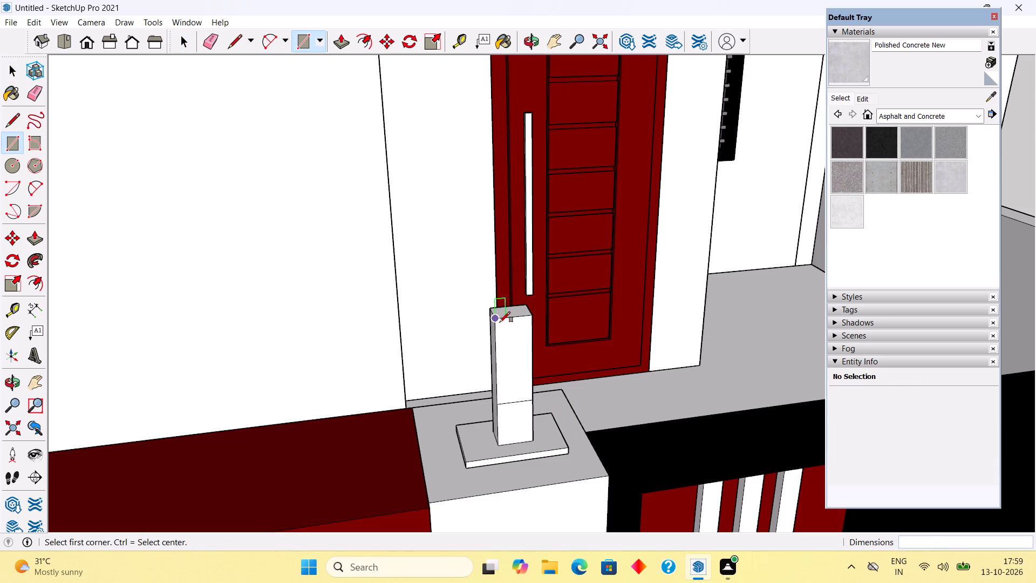
{"action": "left_click", "coordinate": [530, 402]}
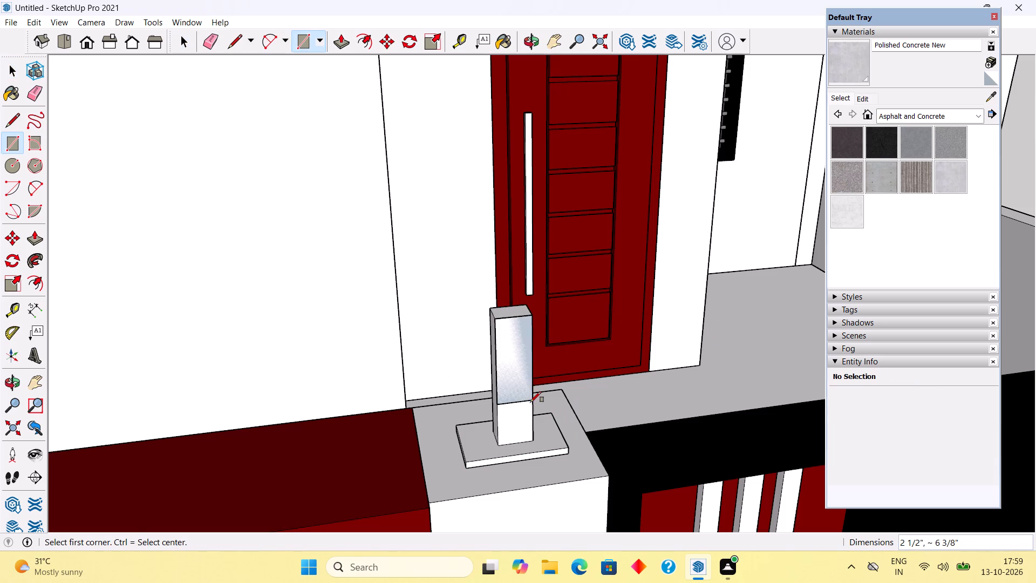
{"action": "key", "text": "p"}
{"action": "left_click", "coordinate": [520, 383]}
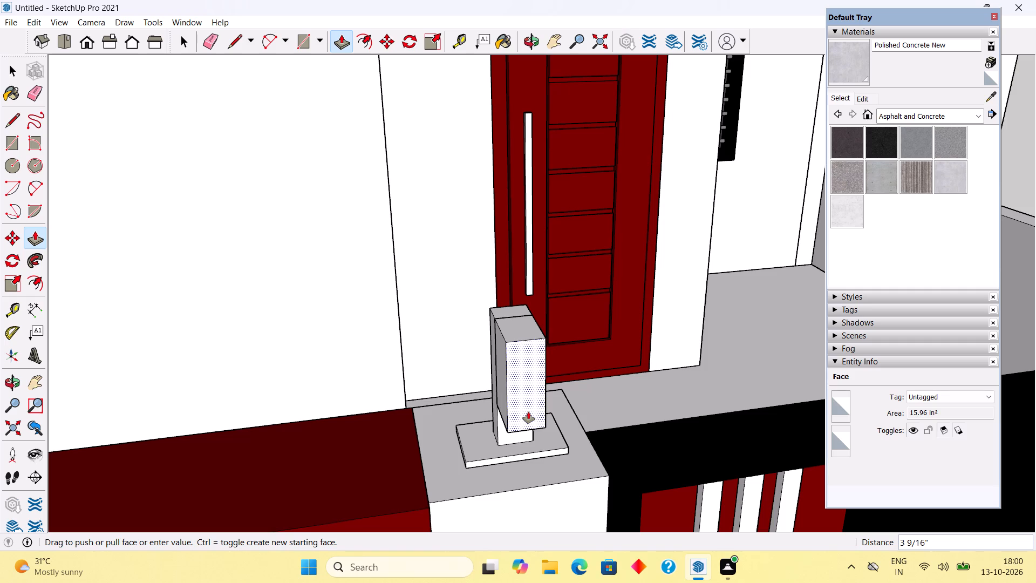
{"action": "type", "text": "2\""}
{"action": "key", "text": "Return"}
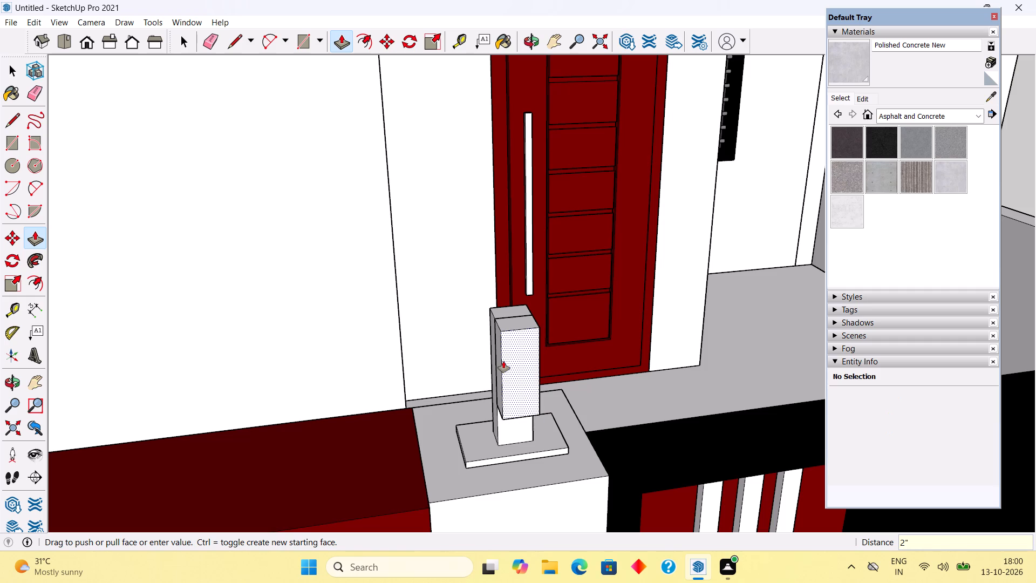
Widen the block on the post by 1 1/2" toward the red wall and 1 3/16" toward the gate.
{"action": "left_click", "coordinate": [497, 368]}
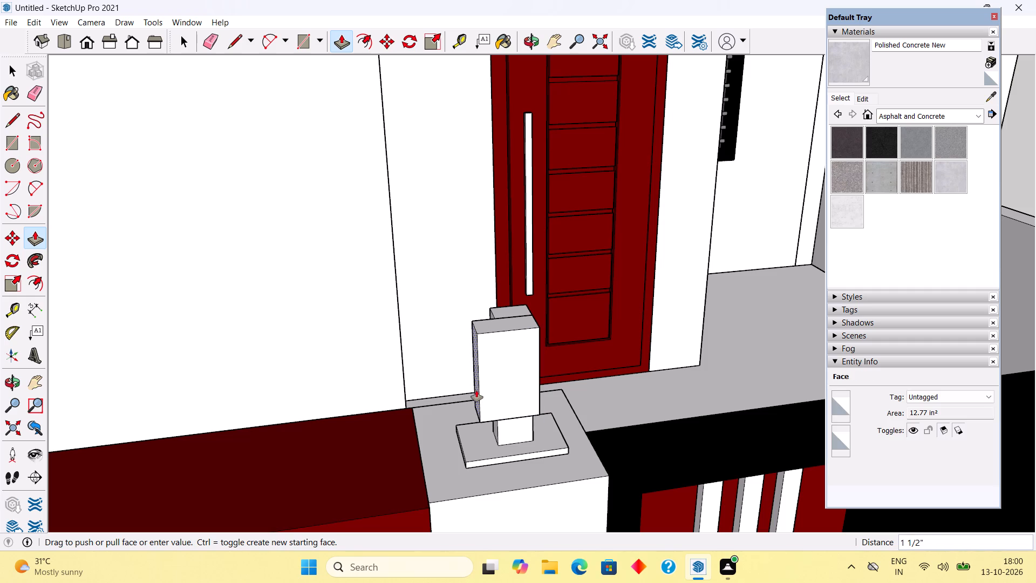
{"action": "left_click", "coordinate": [476, 390]}
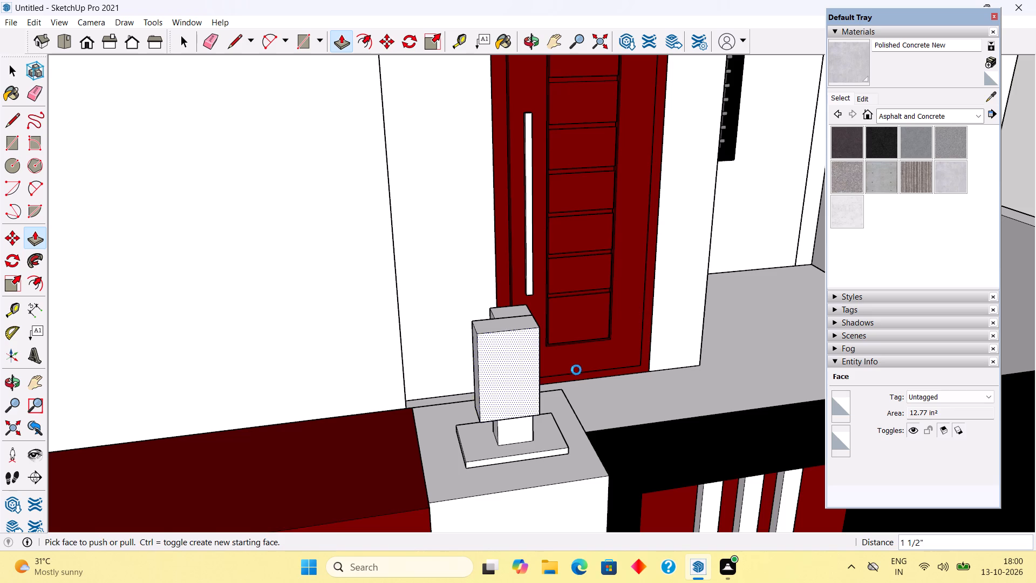
{"action": "middle_click_drag", "start_coordinate": [584, 367], "coordinate": [544, 340]}
{"action": "scroll", "coordinate": [356, 210], "scroll_direction": "up", "scroll_amount": 4}
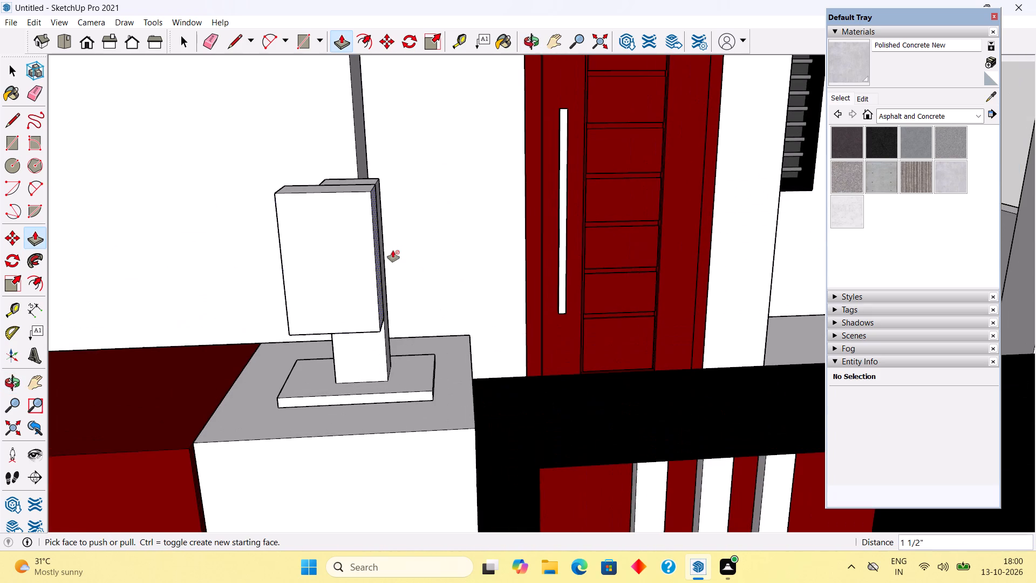
{"action": "left_click", "coordinate": [378, 267]}
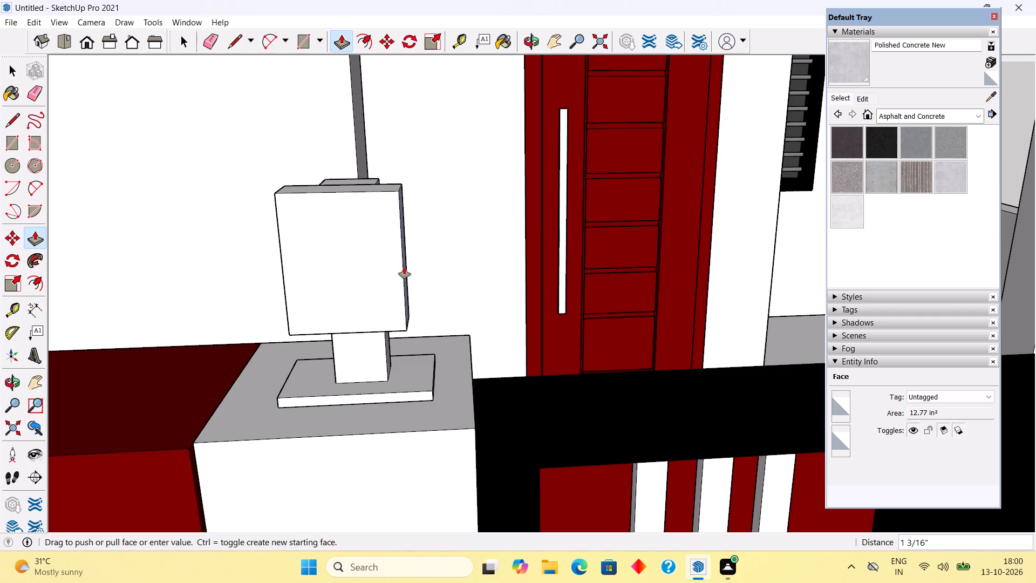
{"action": "left_click", "coordinate": [404, 267]}
Raise the block's top face slightly so that it stands higher than the post.
{"action": "middle_click_drag", "start_coordinate": [404, 267], "coordinate": [460, 337]}
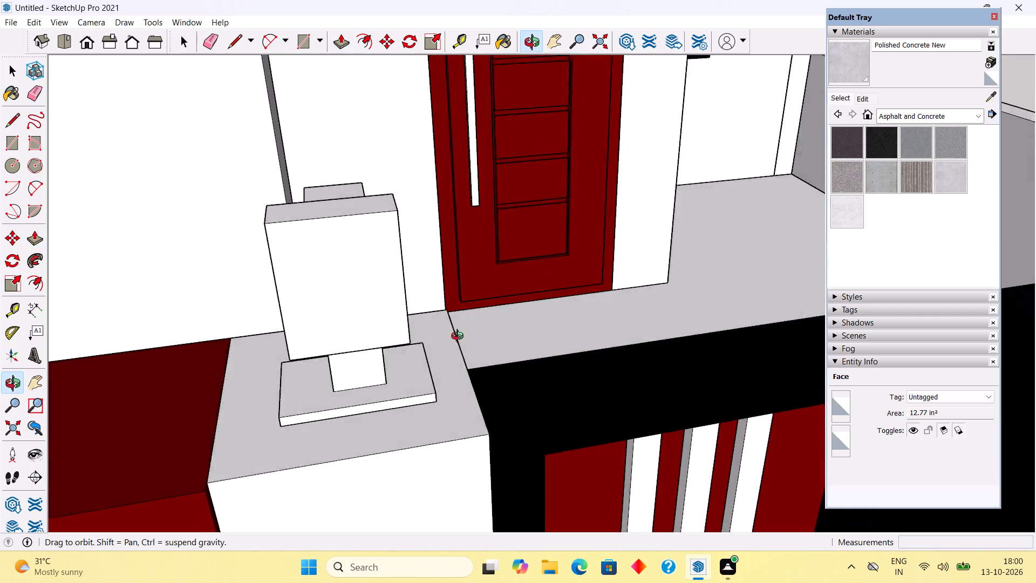
{"action": "middle_click_drag", "start_coordinate": [460, 337], "coordinate": [488, 418]}
{"action": "middle_click_drag", "start_coordinate": [310, 257], "coordinate": [576, 222]}
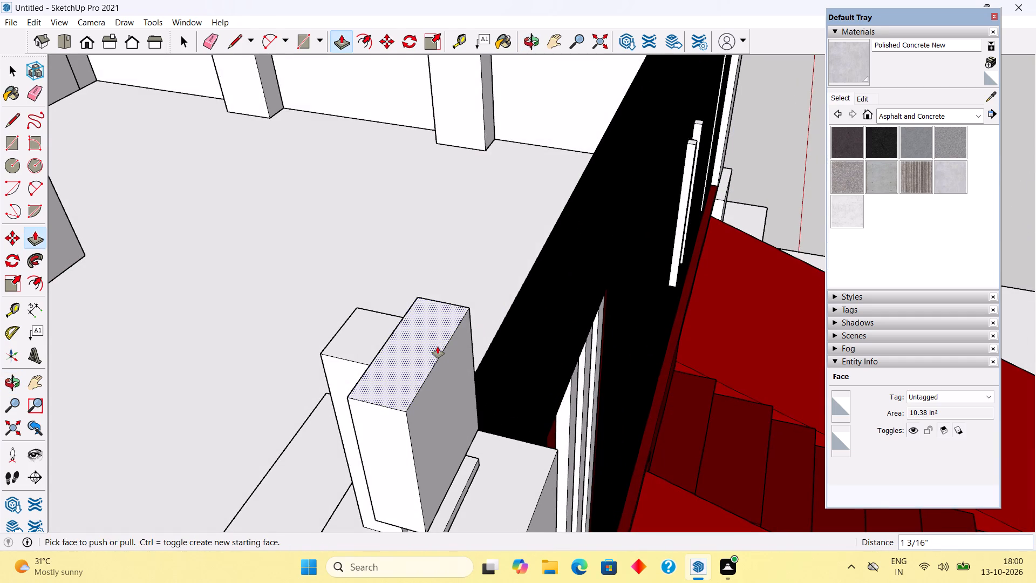
{"action": "left_click", "coordinate": [438, 347]}
{"action": "left_click", "coordinate": [435, 329]}
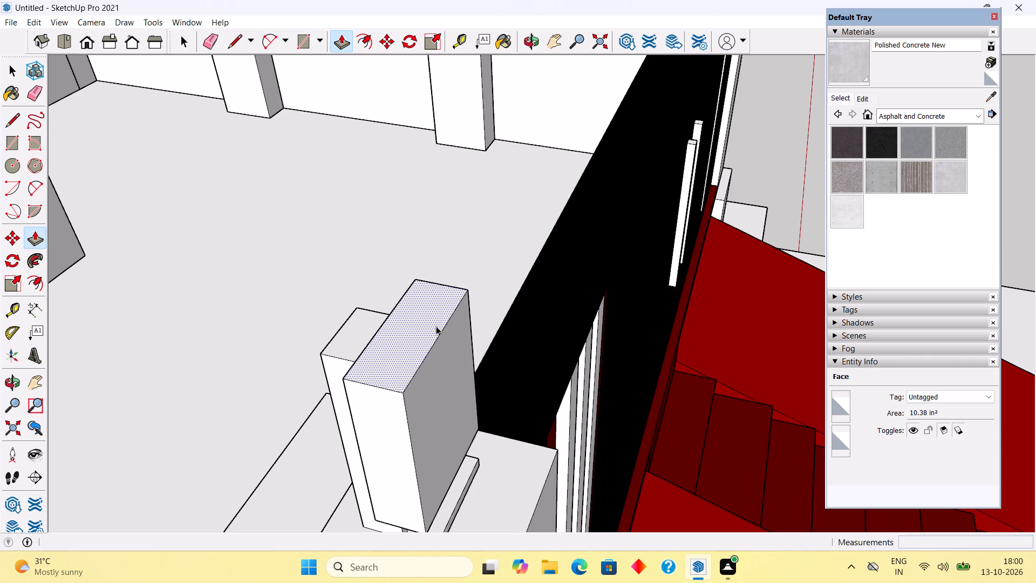
{"action": "key", "text": "space"}
Offset the outline of the block's front face inward by about 9/16".
{"action": "left_click", "coordinate": [446, 388]}
{"action": "middle_click_drag", "start_coordinate": [405, 372], "coordinate": [331, 300]}
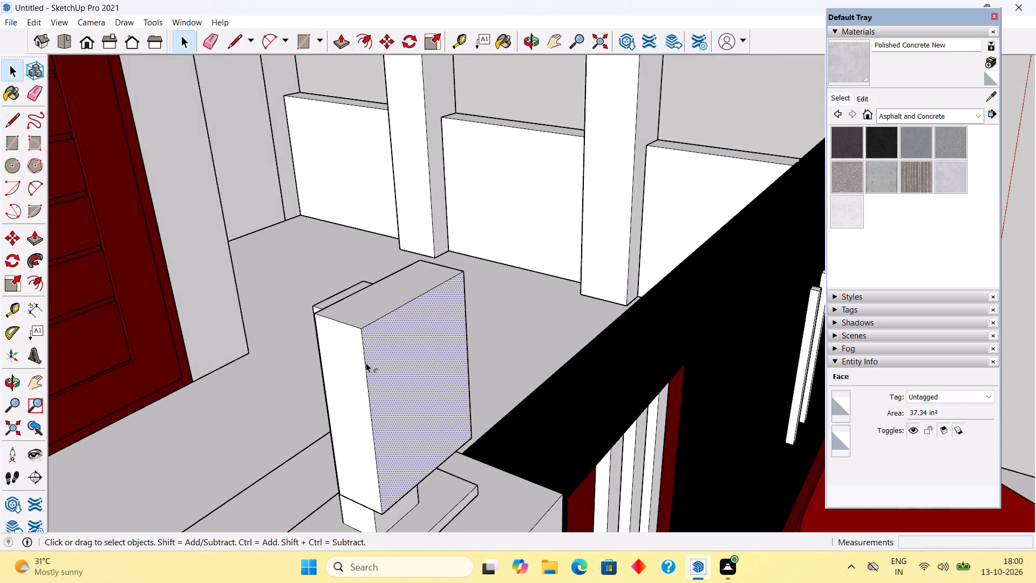
{"action": "key", "text": "f"}
{"action": "left_click", "coordinate": [370, 383]}
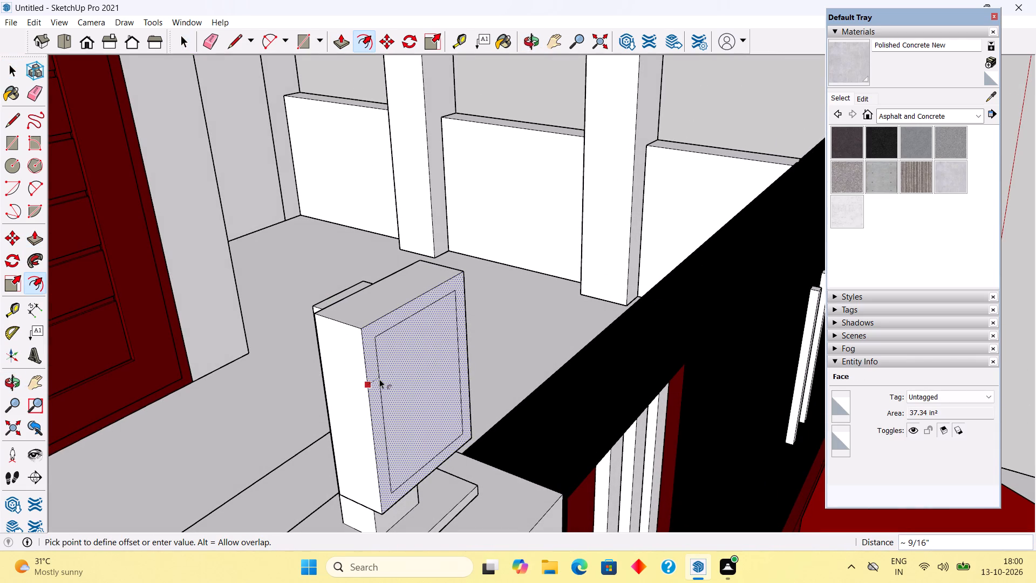
{"action": "left_click", "coordinate": [379, 379]}
{"action": "key", "text": "space"}
Push the inner panel of the block's front face 1/2" inward to form a recess.
{"action": "left_click", "coordinate": [417, 379]}
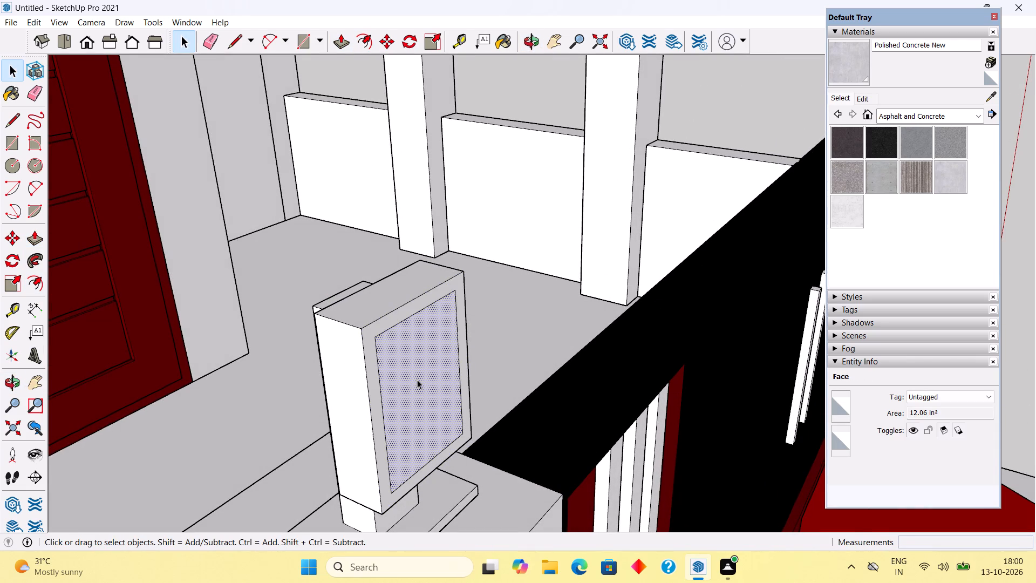
{"action": "key", "text": "p"}
{"action": "left_click", "coordinate": [417, 379]}
{"action": "left_click", "coordinate": [409, 368]}
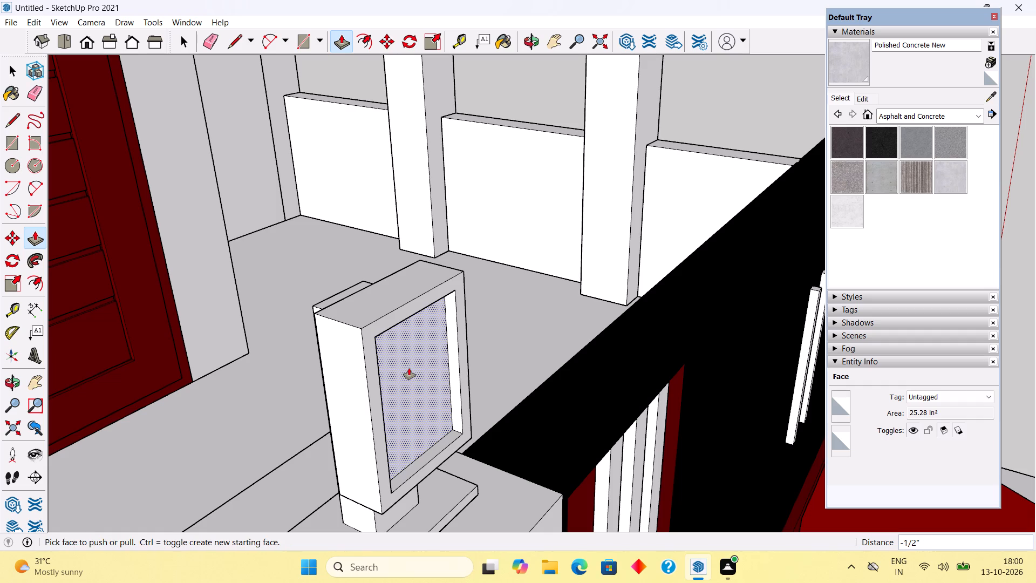
{"action": "key", "text": "space"}
Group the recessed block together with the post and base plate as one gate-pillar fixture.
{"action": "scroll", "coordinate": [409, 368], "scroll_direction": "down", "scroll_amount": 11}
{"action": "scroll", "coordinate": [409, 368], "scroll_direction": "up", "scroll_amount": 1}
{"action": "scroll", "coordinate": [409, 368], "scroll_direction": "down", "scroll_amount": 11}
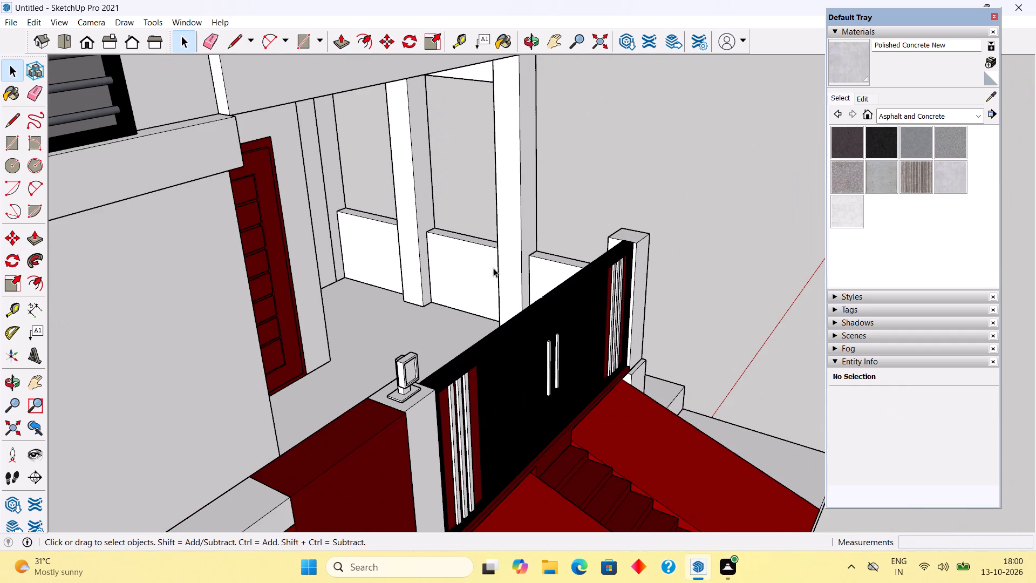
{"action": "left_click", "coordinate": [571, 171]}
{"action": "middle_click_drag", "start_coordinate": [533, 401], "coordinate": [341, 355]}
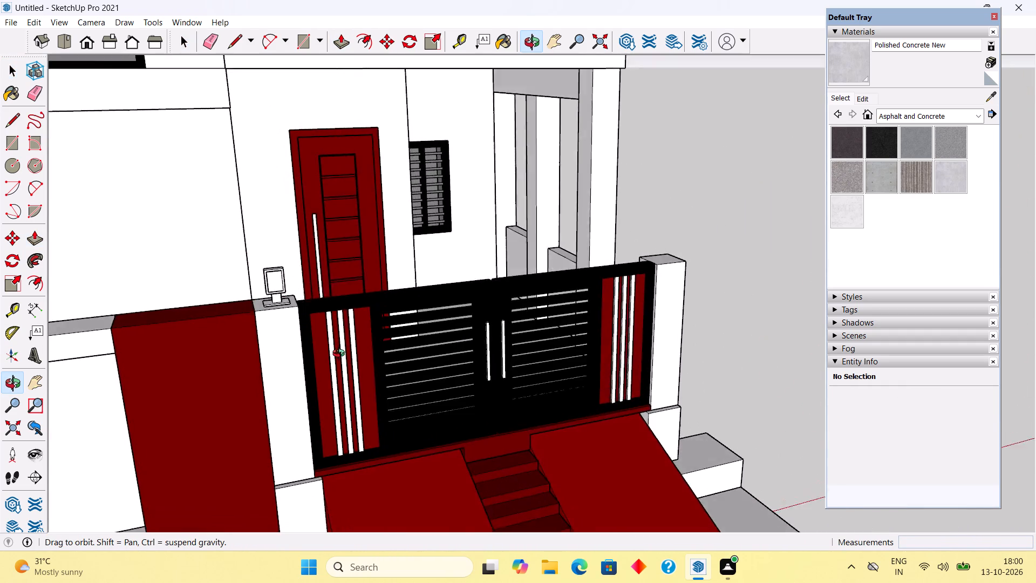
{"action": "middle_click_drag", "start_coordinate": [341, 355], "coordinate": [287, 343]}
{"action": "scroll", "coordinate": [244, 267], "scroll_direction": "up", "scroll_amount": 3}
{"action": "triple_click", "coordinate": [273, 264]}
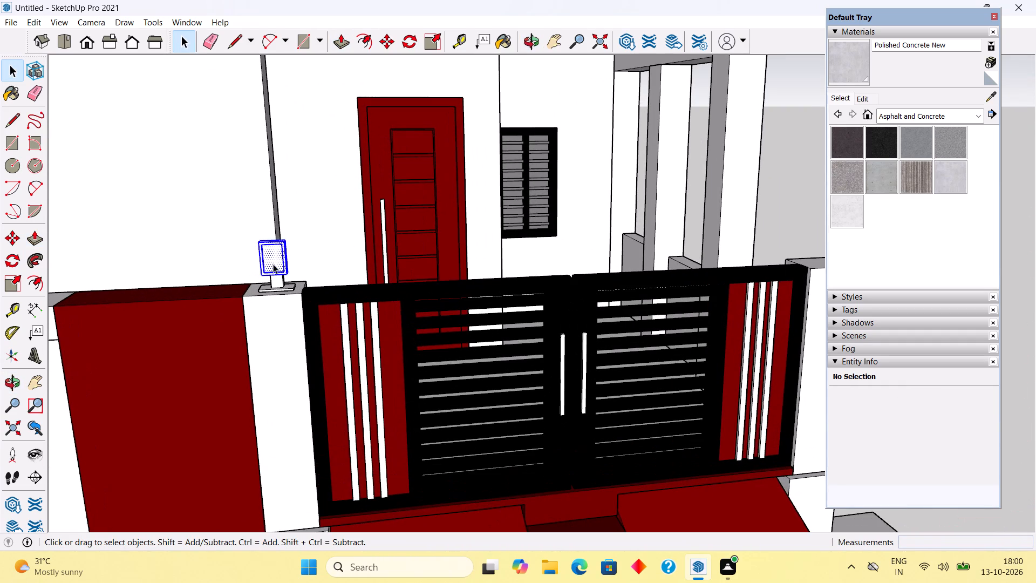
{"action": "left_click", "coordinate": [273, 264]}
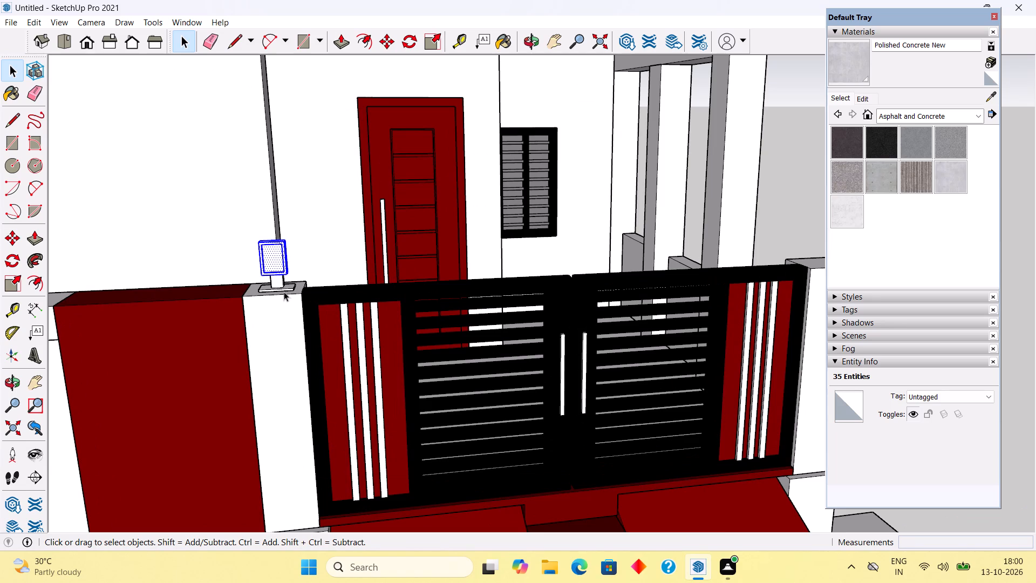
{"action": "left_click", "coordinate": [282, 279], "text": "shift"}
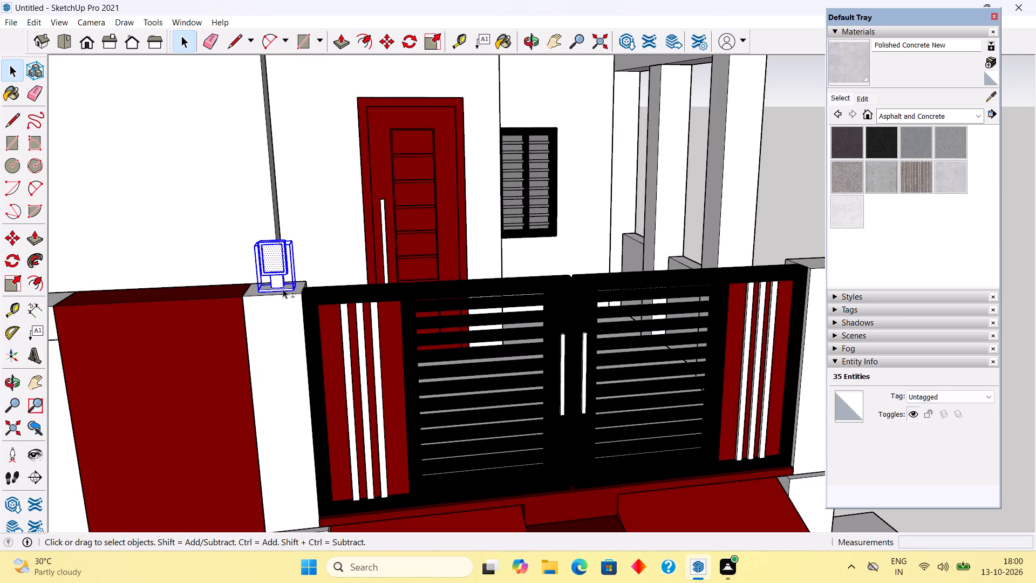
{"action": "right_click", "coordinate": [278, 274], "text": "shift"}
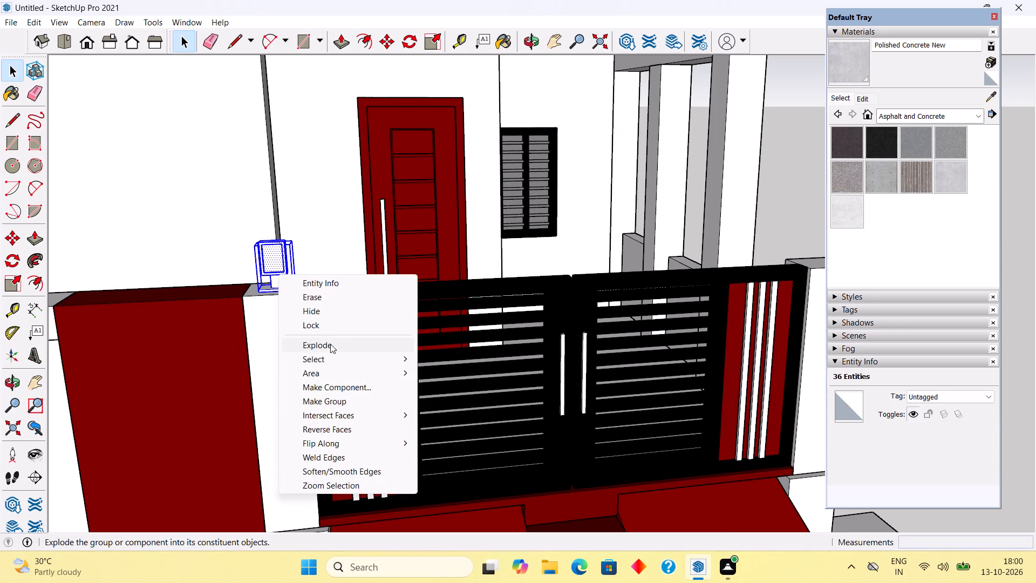
{"action": "left_click", "coordinate": [342, 401]}
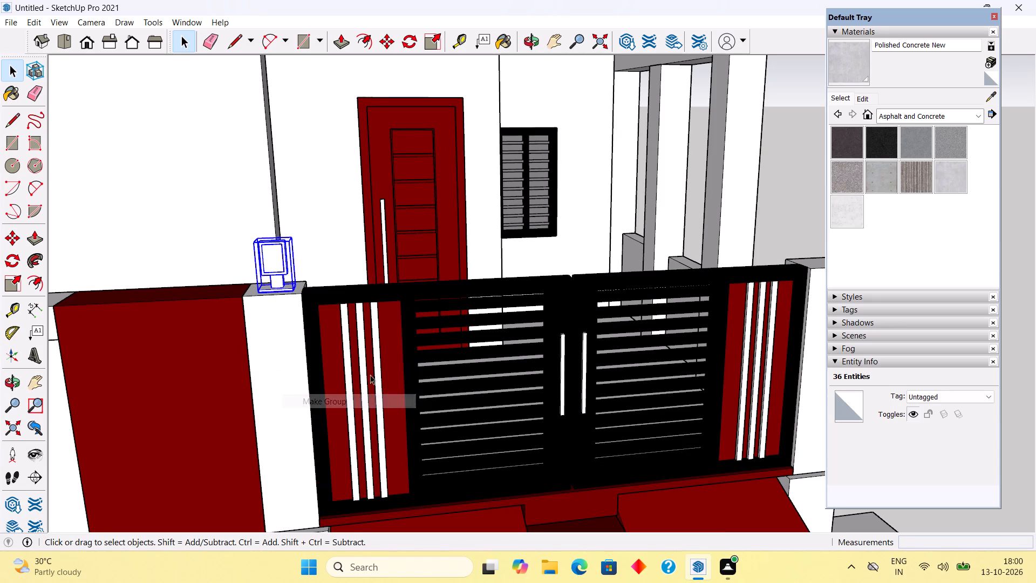
{"action": "left_click", "coordinate": [792, 205]}
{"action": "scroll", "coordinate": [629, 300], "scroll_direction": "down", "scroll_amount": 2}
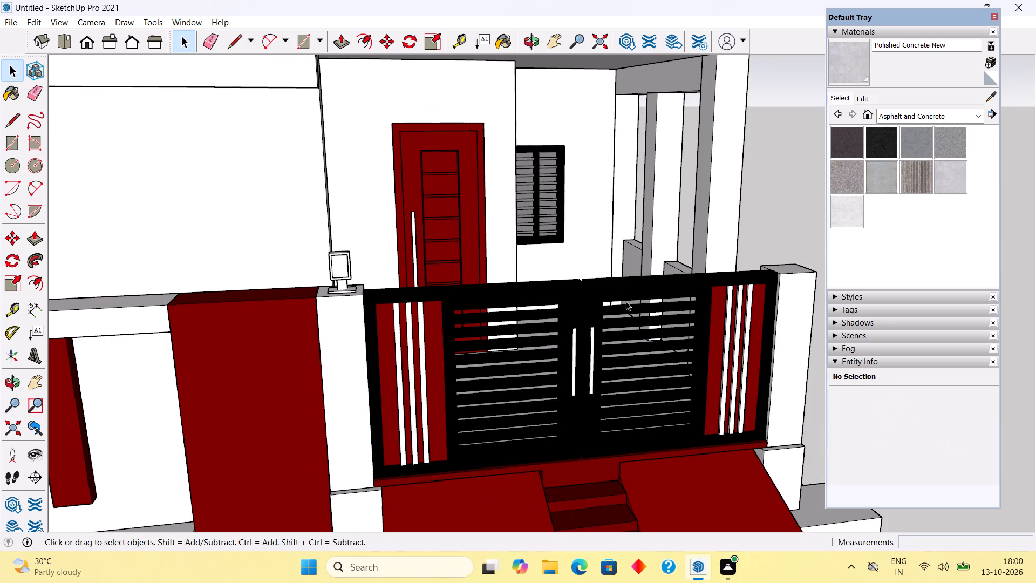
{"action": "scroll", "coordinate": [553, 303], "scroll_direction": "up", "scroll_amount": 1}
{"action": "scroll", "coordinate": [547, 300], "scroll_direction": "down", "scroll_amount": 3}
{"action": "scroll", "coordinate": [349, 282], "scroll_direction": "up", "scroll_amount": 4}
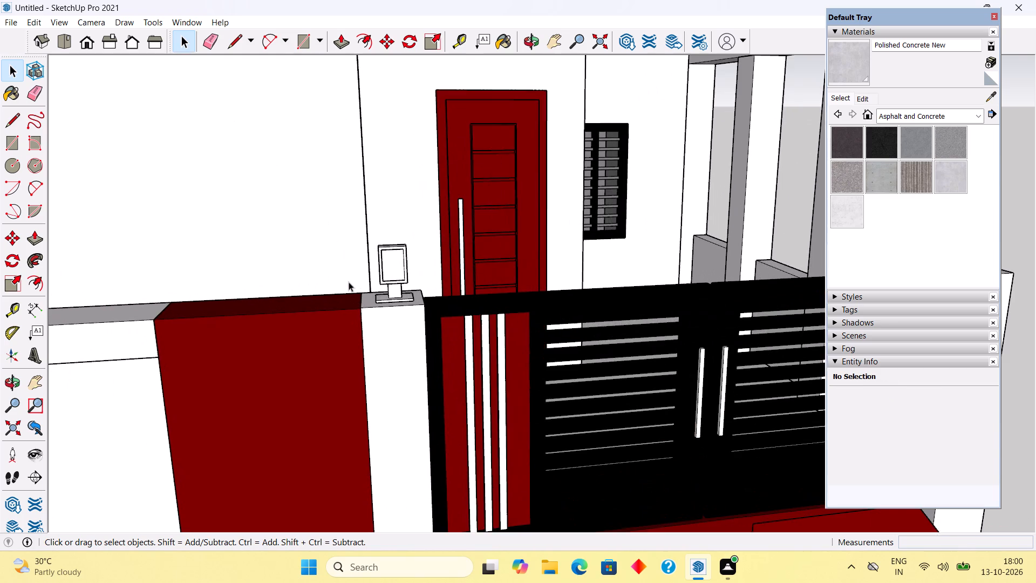
Measure the gap from the gate pillar's outer top edge to the side of the fixture's base plate.
{"action": "scroll", "coordinate": [393, 280], "scroll_direction": "down", "scroll_amount": 8}
{"action": "middle_click_drag", "start_coordinate": [464, 240], "coordinate": [481, 367]}
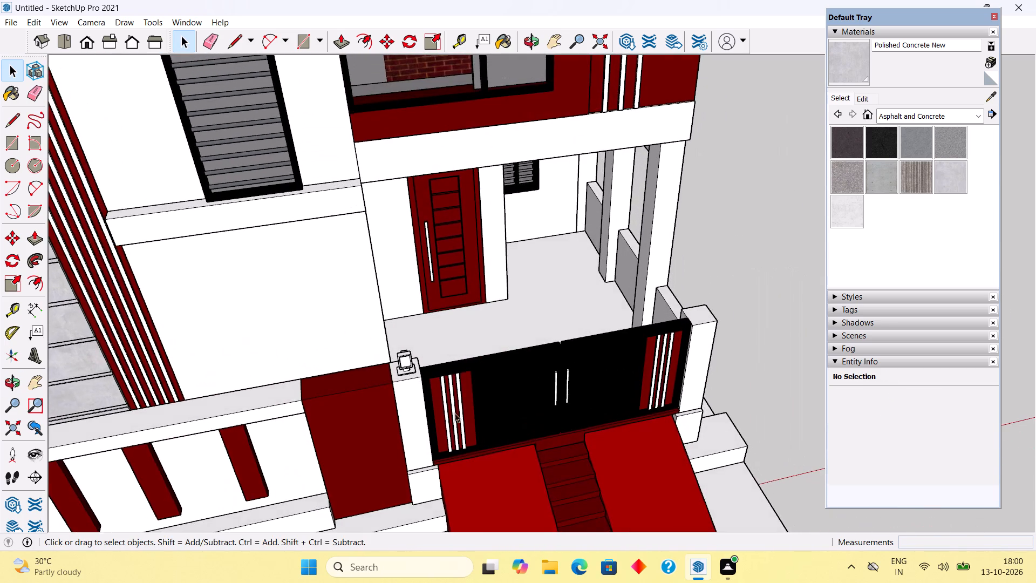
{"action": "scroll", "coordinate": [453, 413], "scroll_direction": "up", "scroll_amount": 3}
{"action": "scroll", "coordinate": [316, 343], "scroll_direction": "up", "scroll_amount": 10}
{"action": "scroll", "coordinate": [390, 383], "scroll_direction": "up", "scroll_amount": 3}
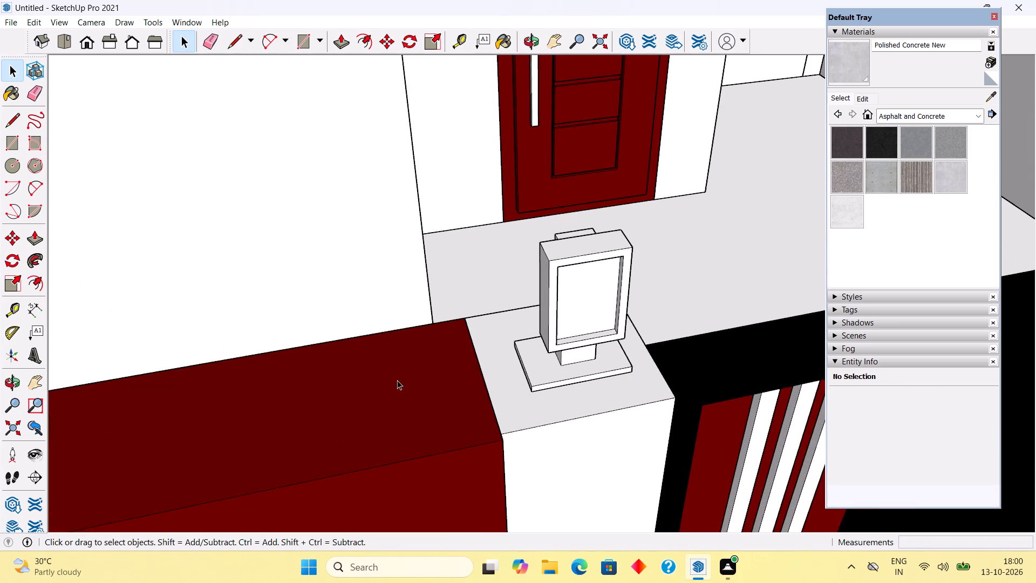
{"action": "key", "text": "t"}
{"action": "left_click", "coordinate": [485, 382]}
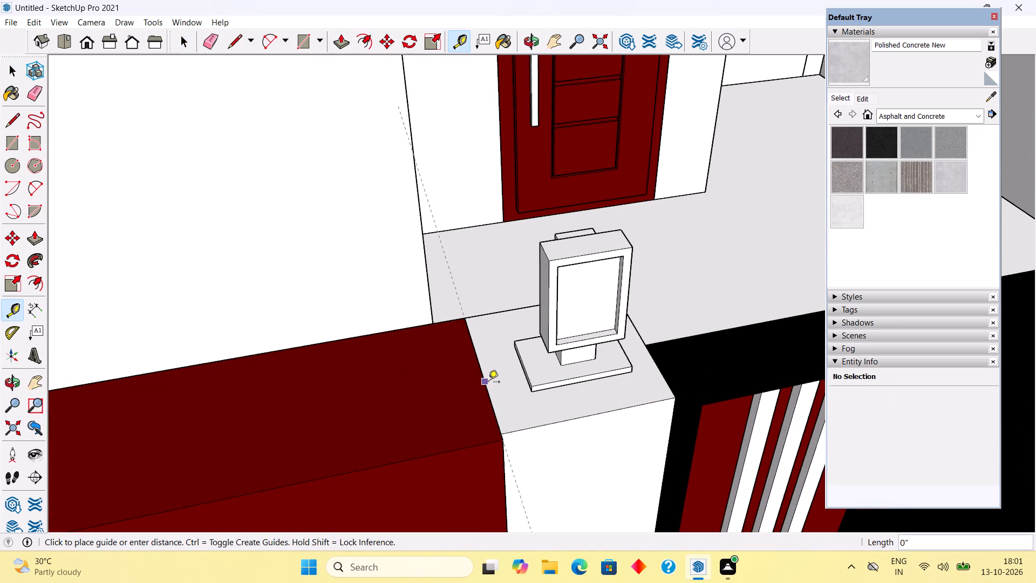
{"action": "scroll", "coordinate": [496, 381], "scroll_direction": "up", "scroll_amount": 9}
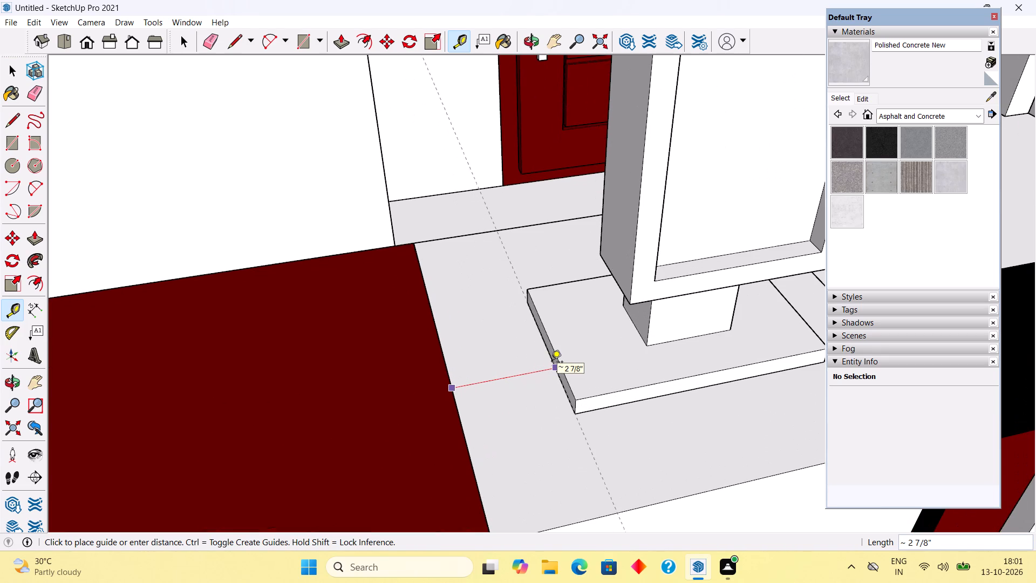
{"action": "key", "text": "space"}
Place a guide on the opposite gate pillar's top, 2 7/8" in from its outer edge.
{"action": "scroll", "coordinate": [552, 362], "scroll_direction": "down", "scroll_amount": 13}
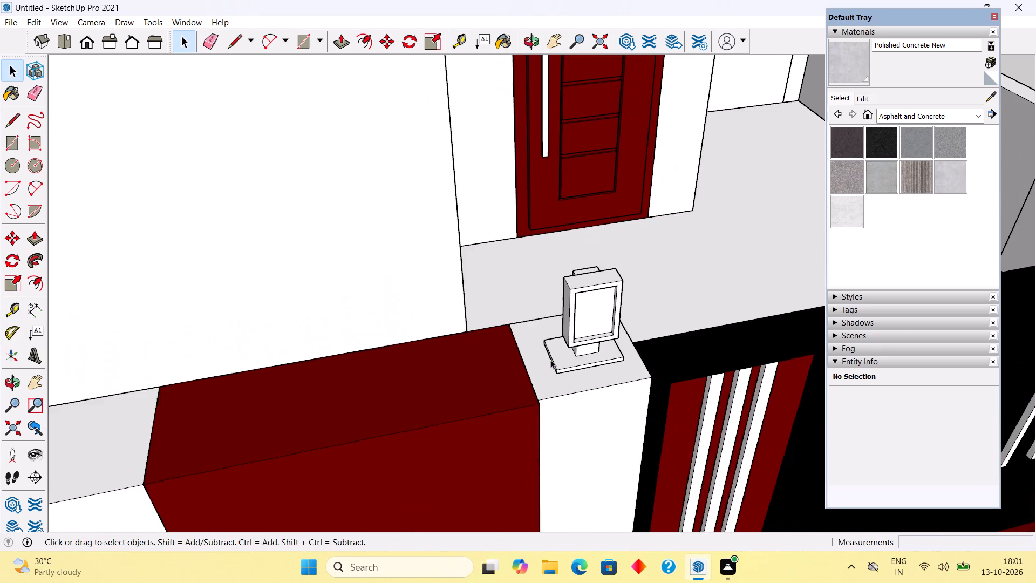
{"action": "scroll", "coordinate": [550, 360], "scroll_direction": "down", "scroll_amount": 13}
{"action": "scroll", "coordinate": [544, 358], "scroll_direction": "down", "scroll_amount": 9}
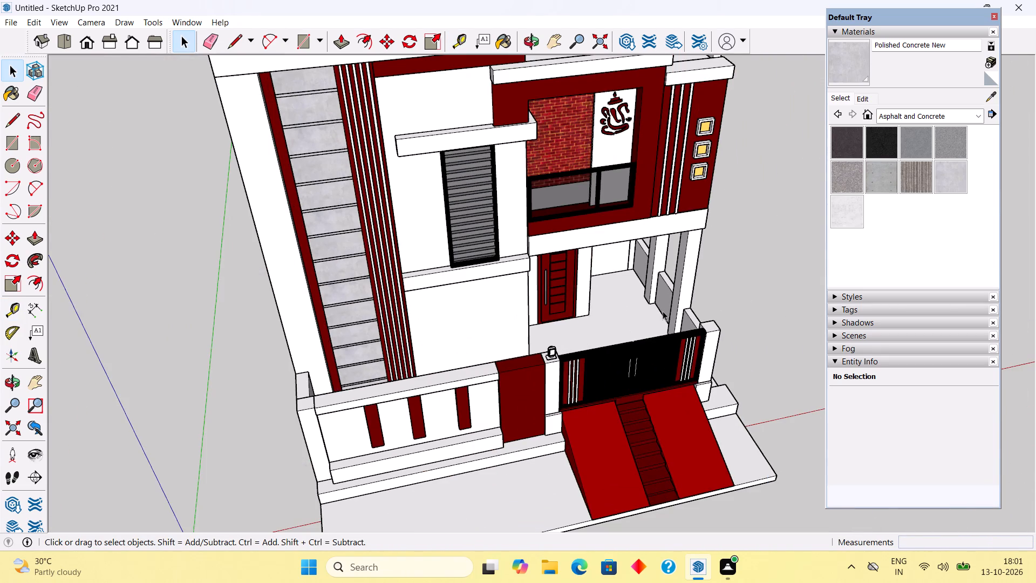
{"action": "scroll", "coordinate": [735, 308], "scroll_direction": "up", "scroll_amount": 15}
{"action": "scroll", "coordinate": [704, 350], "scroll_direction": "up", "scroll_amount": 2}
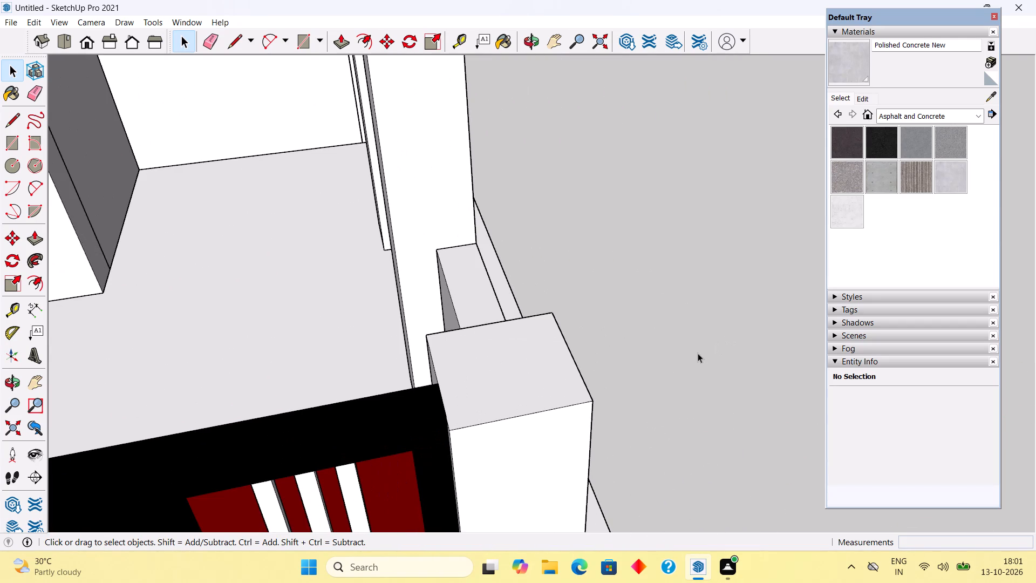
{"action": "type", "text": "tt"}
{"action": "left_click", "coordinate": [576, 375]}
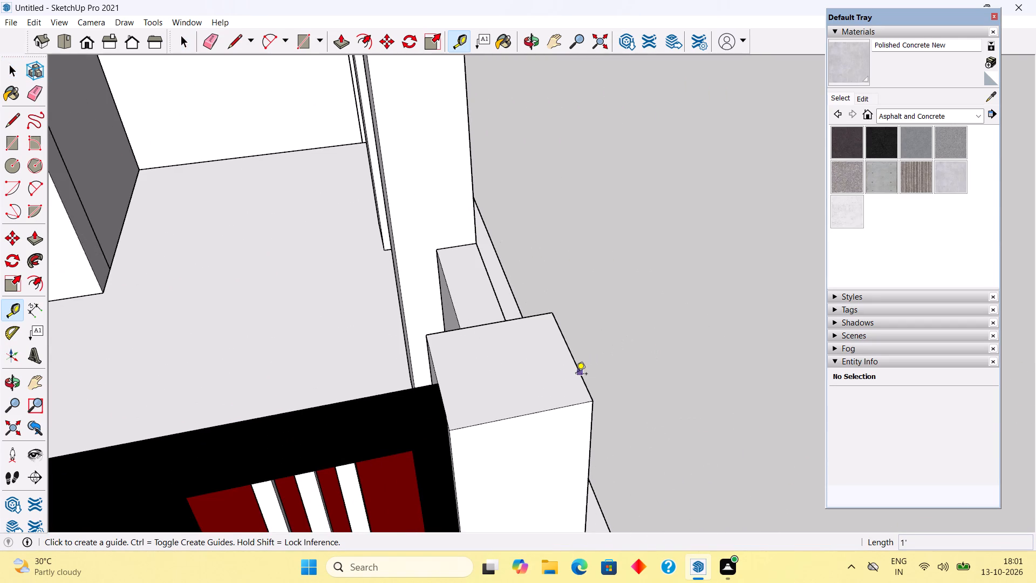
{"action": "type", "text": "2"}
{"action": "key", "text": "space"}
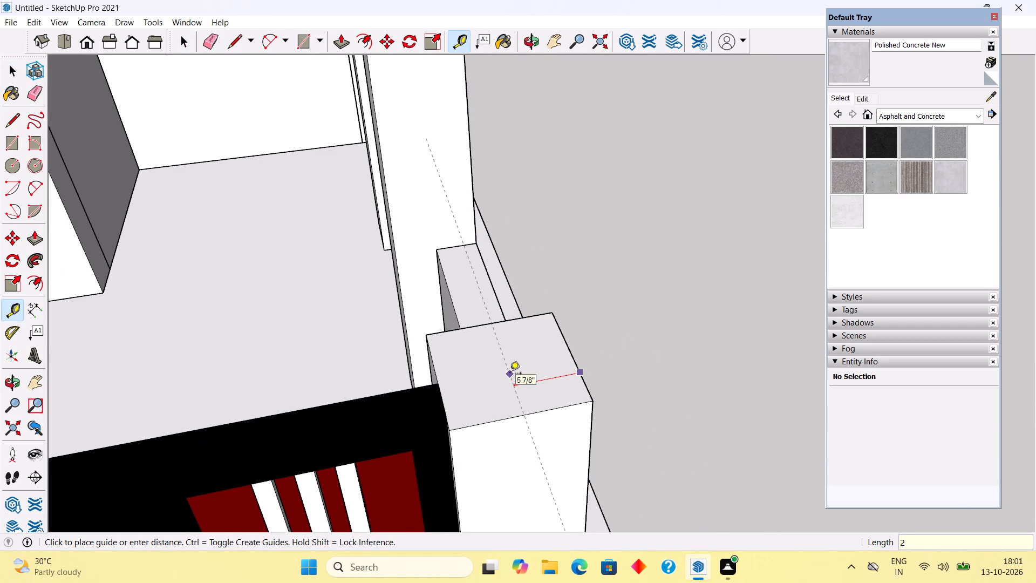
{"action": "key", "text": "7"}
{"action": "type", "text": "/8"}
{"action": "key", "text": "shift+quotedbl"}
{"action": "key", "text": "Return"}
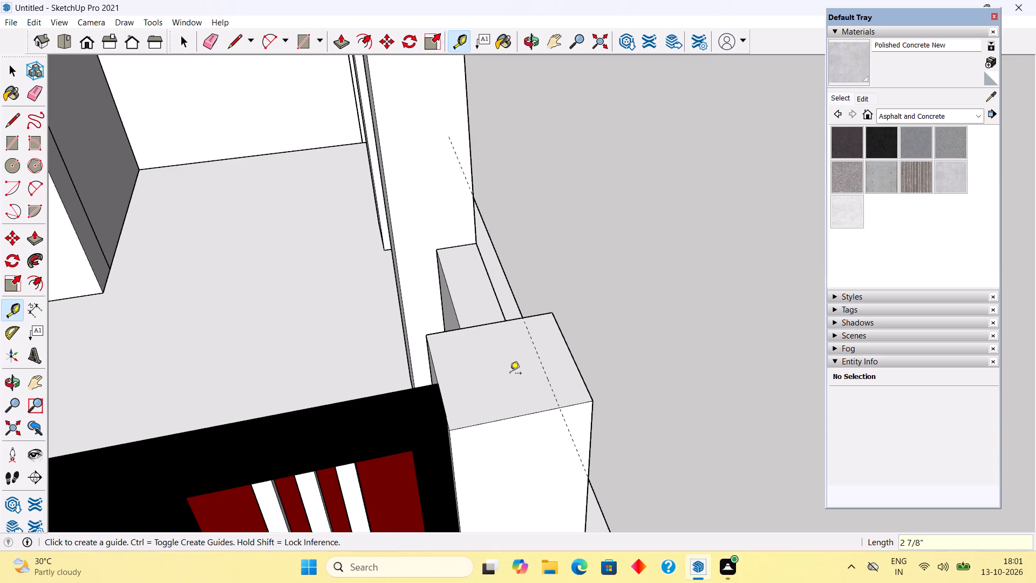
{"action": "key", "text": "space"}
Add a guide line along the front bottom edge of the existing fixture's base plate, extending across both gate pillars.
{"action": "scroll", "coordinate": [510, 374], "scroll_direction": "down", "scroll_amount": 9}
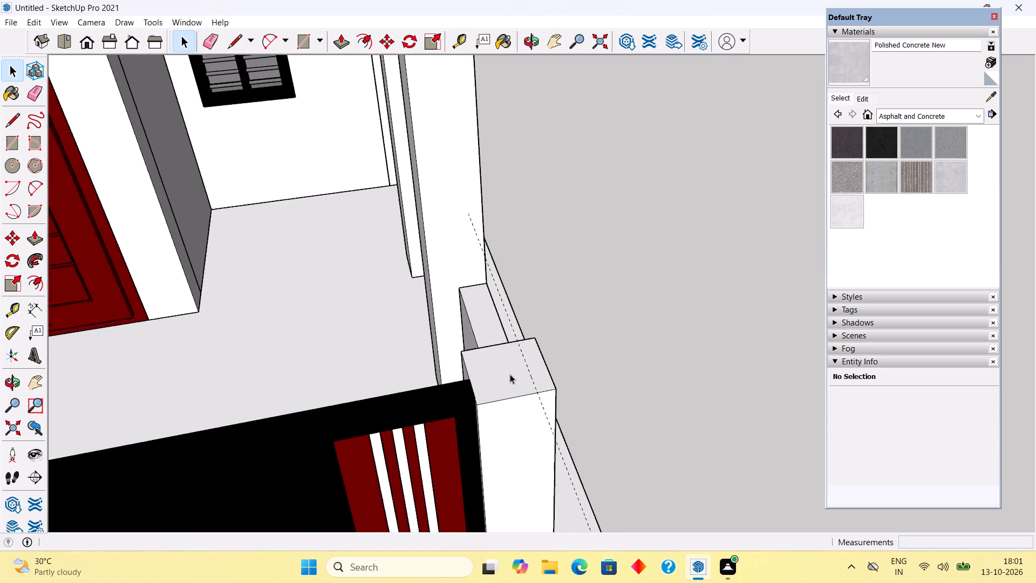
{"action": "scroll", "coordinate": [510, 374], "scroll_direction": "down", "scroll_amount": 8}
{"action": "scroll", "coordinate": [171, 437], "scroll_direction": "up", "scroll_amount": 18}
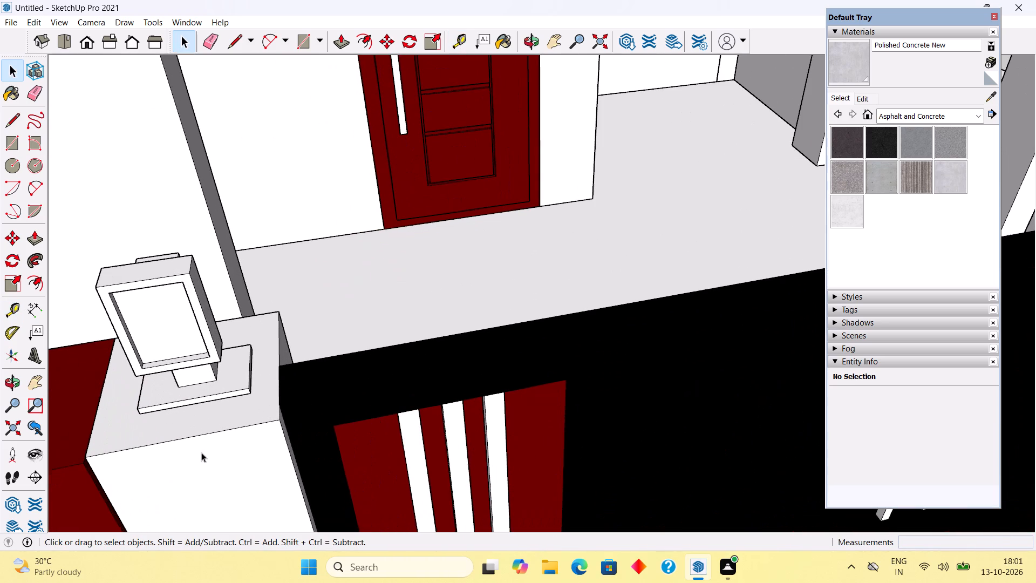
{"action": "scroll", "coordinate": [201, 452], "scroll_direction": "up", "scroll_amount": 1}
{"action": "key", "text": "t"}
{"action": "scroll", "coordinate": [209, 406], "scroll_direction": "up", "scroll_amount": 5}
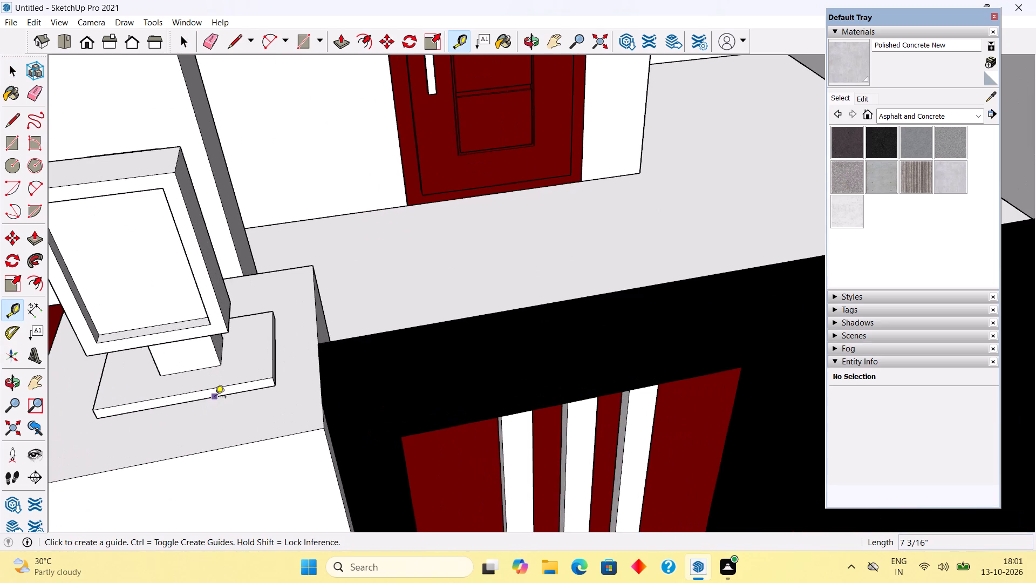
{"action": "double_click", "coordinate": [215, 398]}
{"action": "key", "text": "space"}
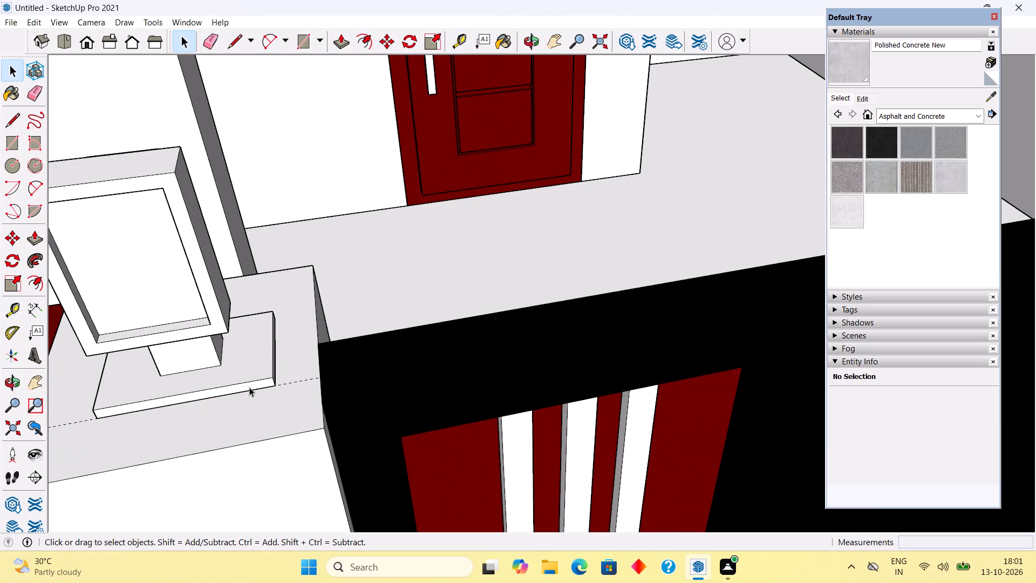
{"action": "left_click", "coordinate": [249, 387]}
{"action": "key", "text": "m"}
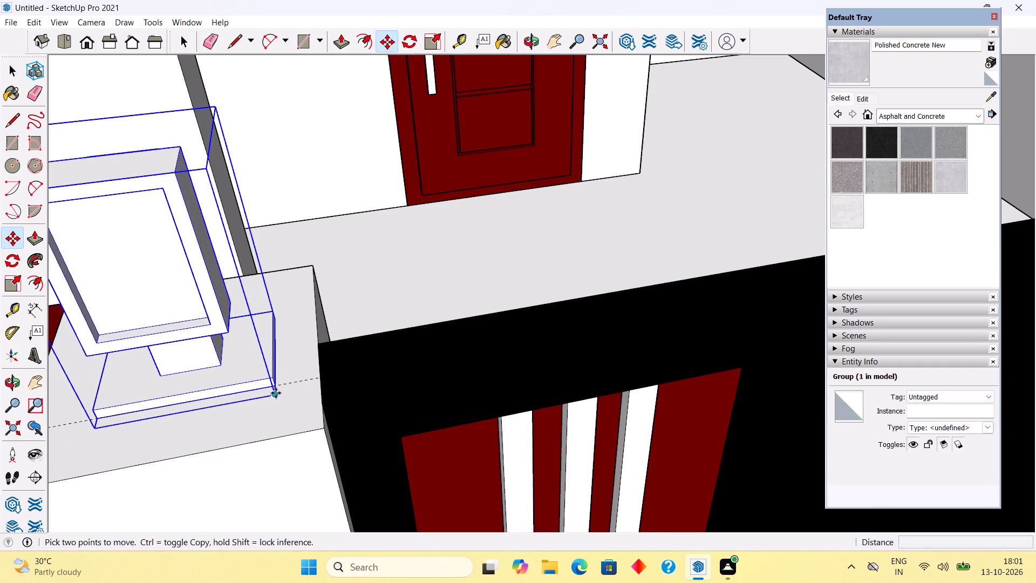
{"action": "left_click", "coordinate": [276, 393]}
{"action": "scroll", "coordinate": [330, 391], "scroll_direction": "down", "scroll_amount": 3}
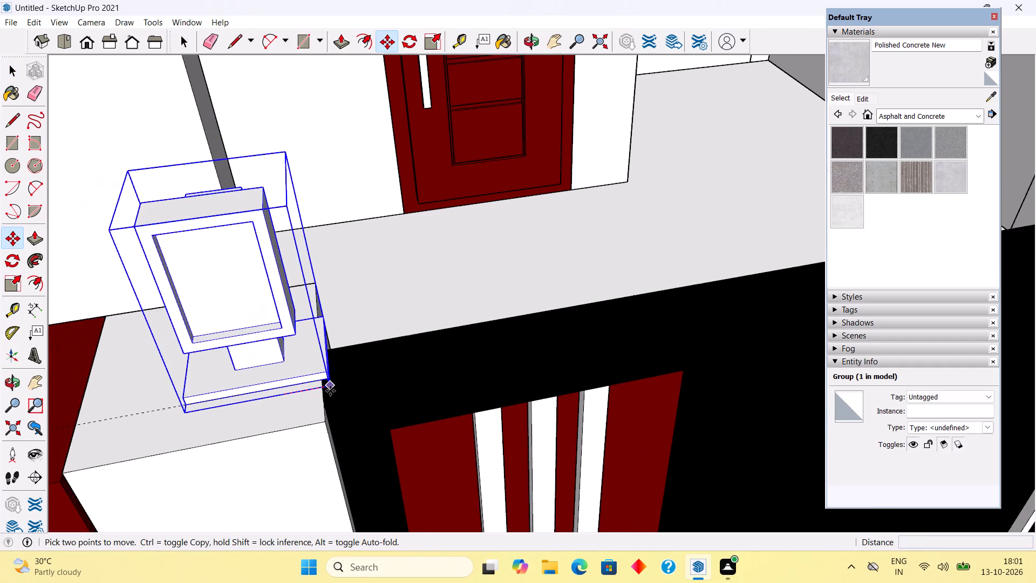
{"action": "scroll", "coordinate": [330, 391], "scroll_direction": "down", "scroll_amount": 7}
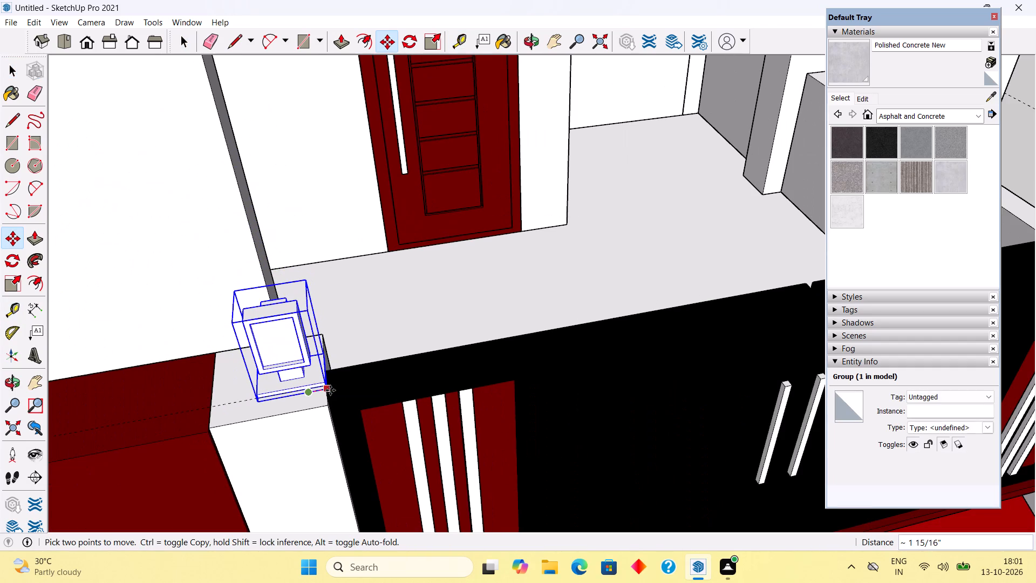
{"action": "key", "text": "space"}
Copy the fixture about 11' across to the opposite gate pillar, placing its front outer base corner on the guide intersection.
{"action": "scroll", "coordinate": [302, 381], "scroll_direction": "up", "scroll_amount": 19}
{"action": "middle_click_drag", "start_coordinate": [304, 396], "coordinate": [220, 421]}
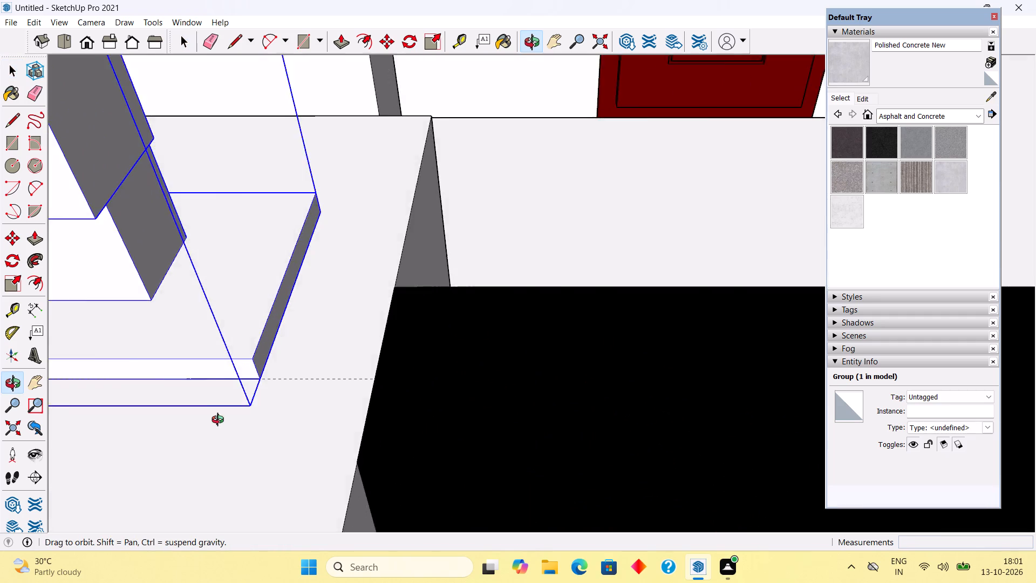
{"action": "middle_click_drag", "start_coordinate": [220, 421], "coordinate": [176, 428]}
{"action": "key", "text": "m"}
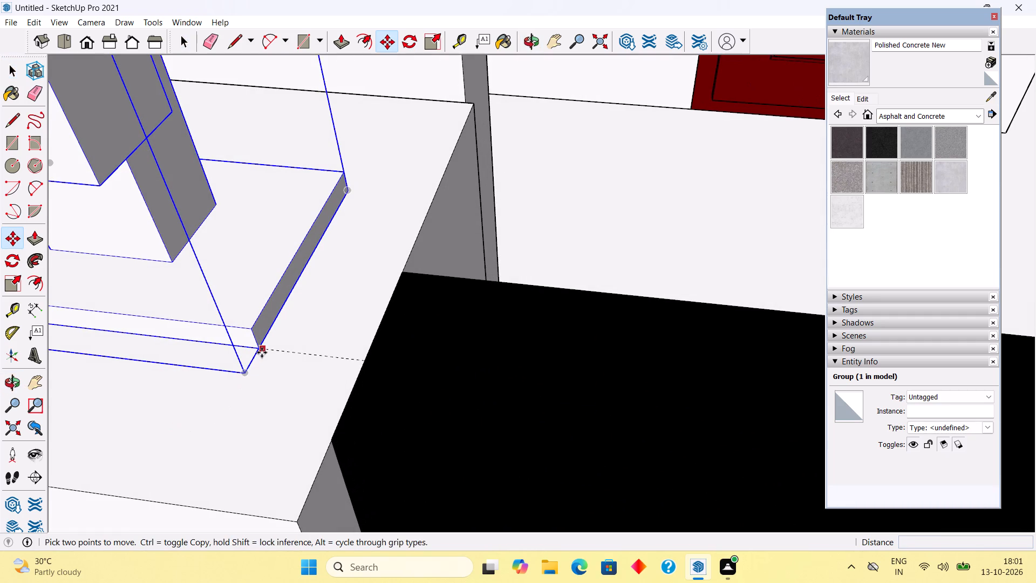
{"action": "left_click", "coordinate": [260, 349]}
{"action": "scroll", "coordinate": [283, 350], "scroll_direction": "down", "scroll_amount": 17}
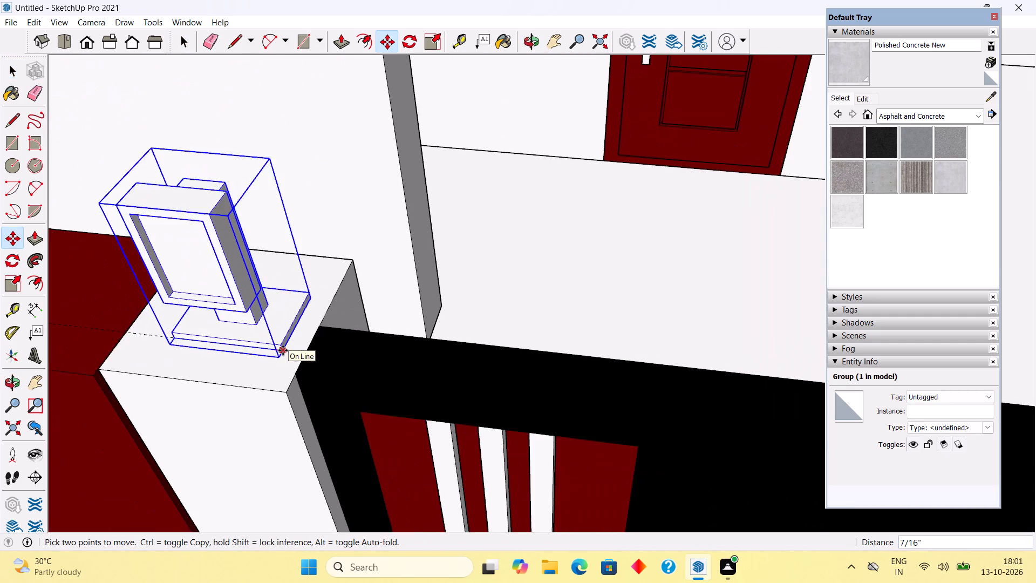
{"action": "scroll", "coordinate": [283, 350], "scroll_direction": "down", "scroll_amount": 20}
{"action": "scroll", "coordinate": [283, 350], "scroll_direction": "down", "scroll_amount": 2}
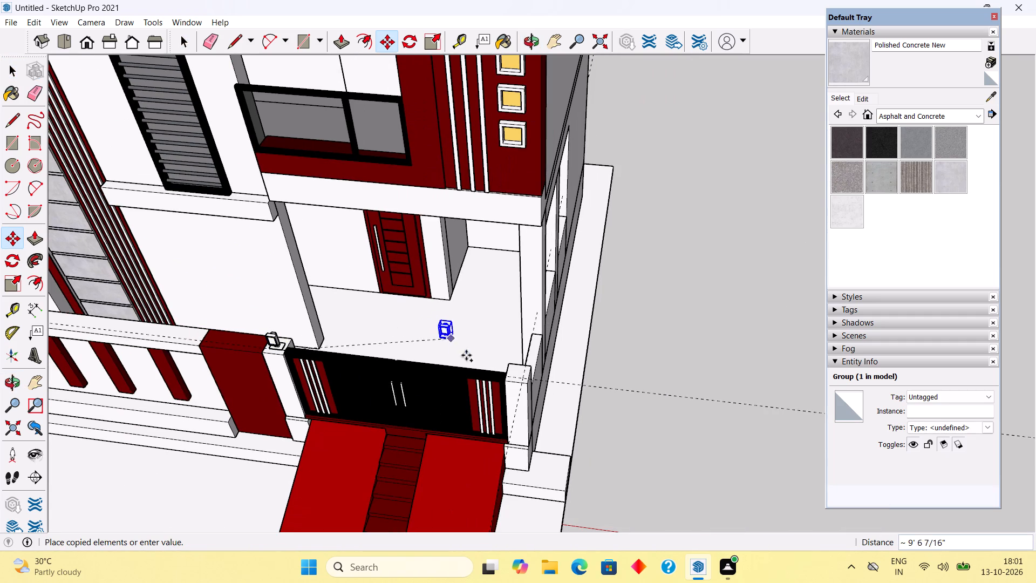
{"action": "scroll", "coordinate": [516, 400], "scroll_direction": "up", "scroll_amount": 6}
{"action": "scroll", "coordinate": [523, 372], "scroll_direction": "up", "scroll_amount": 16}
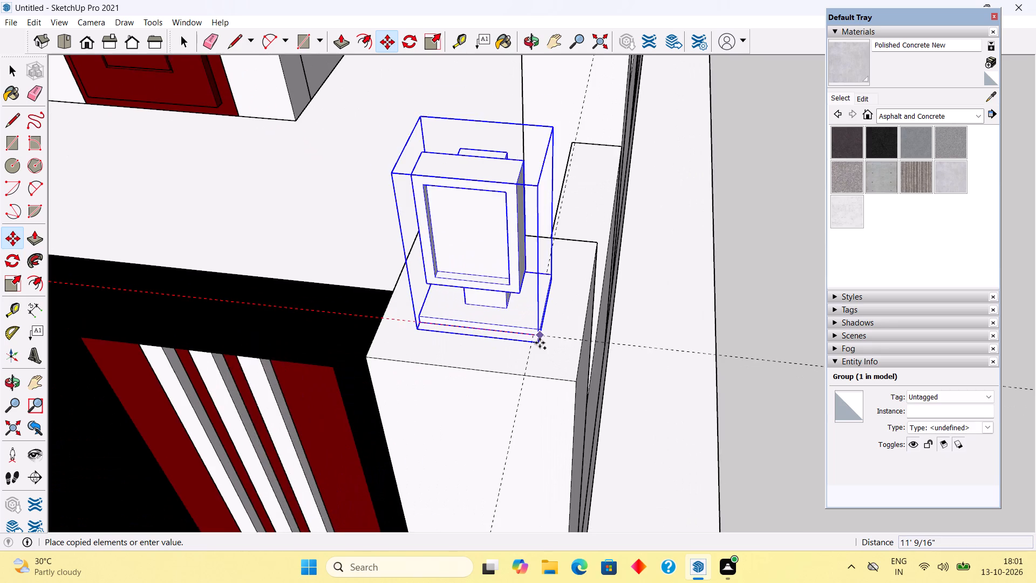
{"action": "scroll", "coordinate": [540, 343], "scroll_direction": "up", "scroll_amount": 2}
{"action": "left_click", "coordinate": [533, 338]}
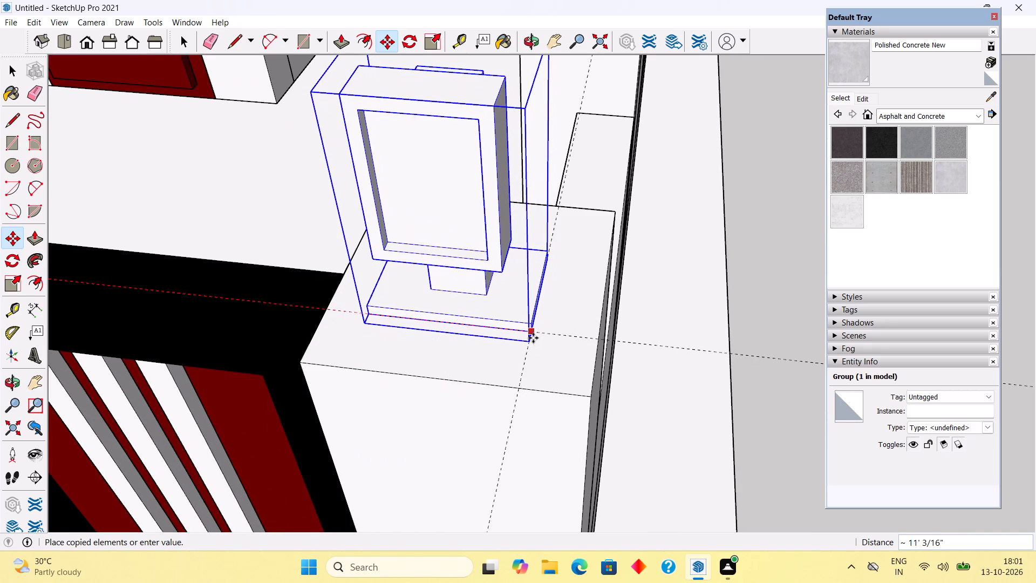
{"action": "key", "text": "space"}
{"action": "left_click", "coordinate": [742, 261]}
Delete the two guides used to position the copied fixture.
{"action": "scroll", "coordinate": [549, 345], "scroll_direction": "down", "scroll_amount": 2}
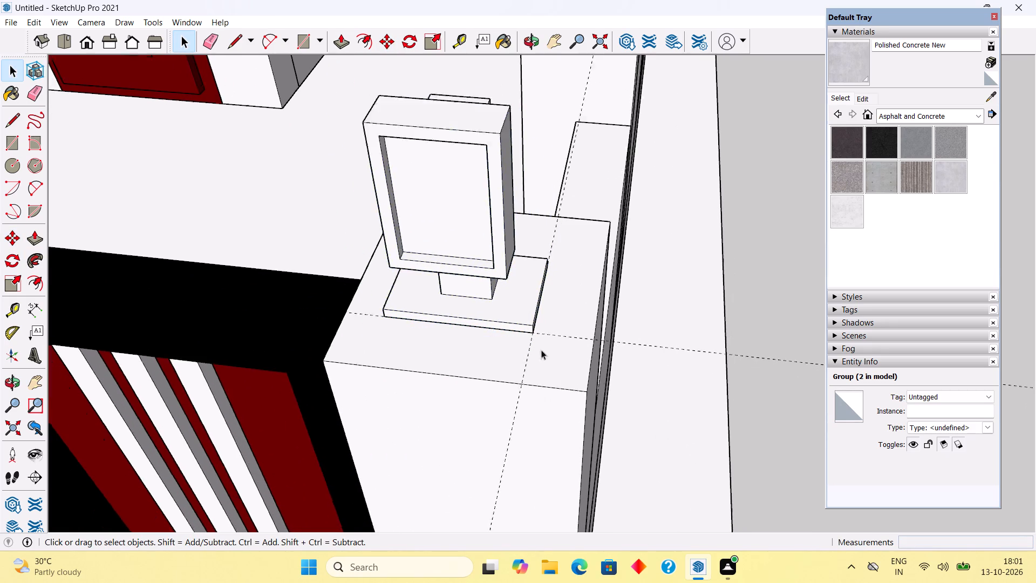
{"action": "scroll", "coordinate": [541, 350], "scroll_direction": "down", "scroll_amount": 14}
{"action": "middle_click_drag", "start_coordinate": [468, 355], "coordinate": [536, 318]}
{"action": "scroll", "coordinate": [536, 318], "scroll_direction": "down", "scroll_amount": 10}
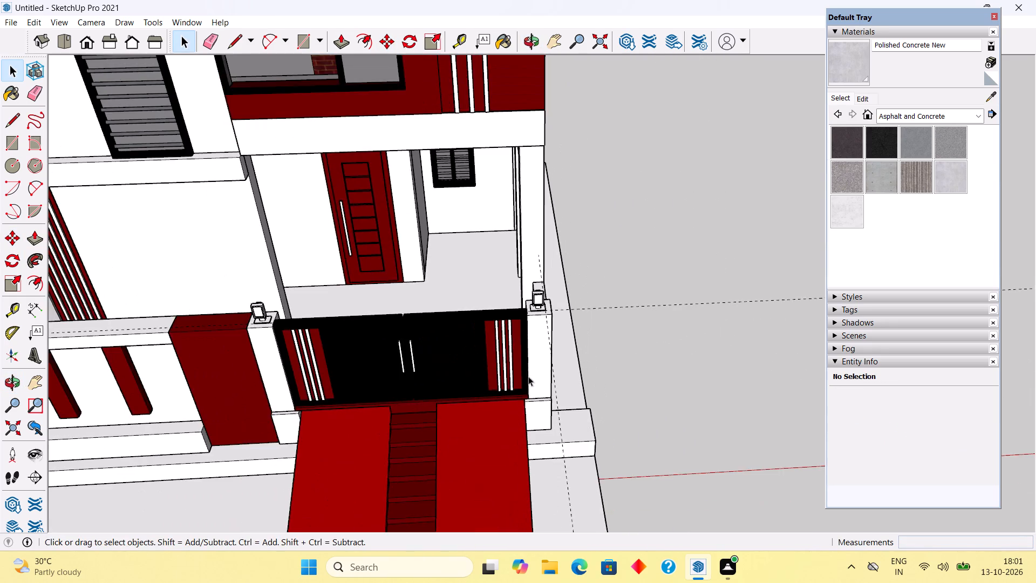
{"action": "middle_click_drag", "start_coordinate": [528, 376], "coordinate": [571, 256]}
{"action": "scroll", "coordinate": [571, 256], "scroll_direction": "down", "scroll_amount": 8}
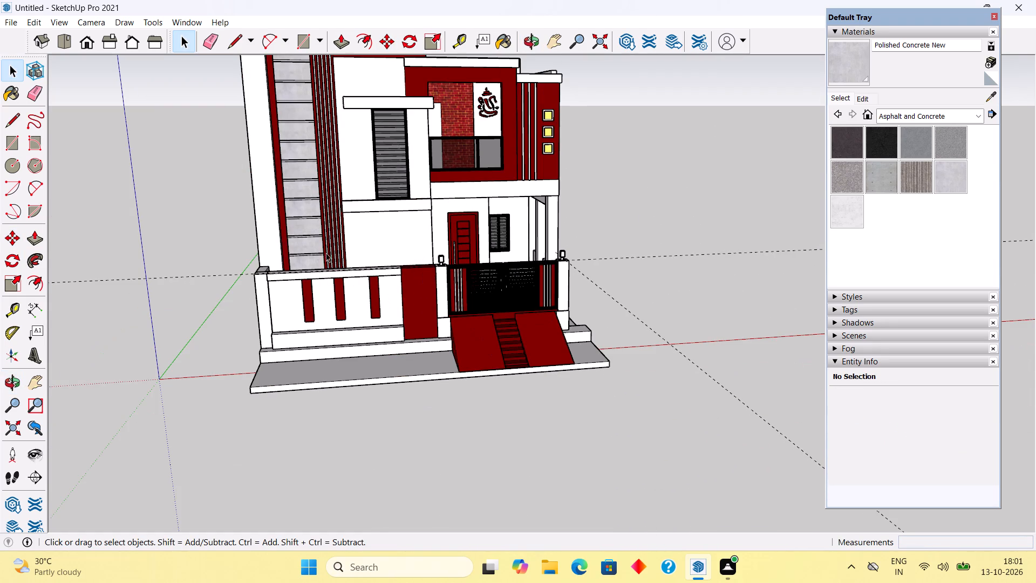
{"action": "left_click", "coordinate": [186, 276]}
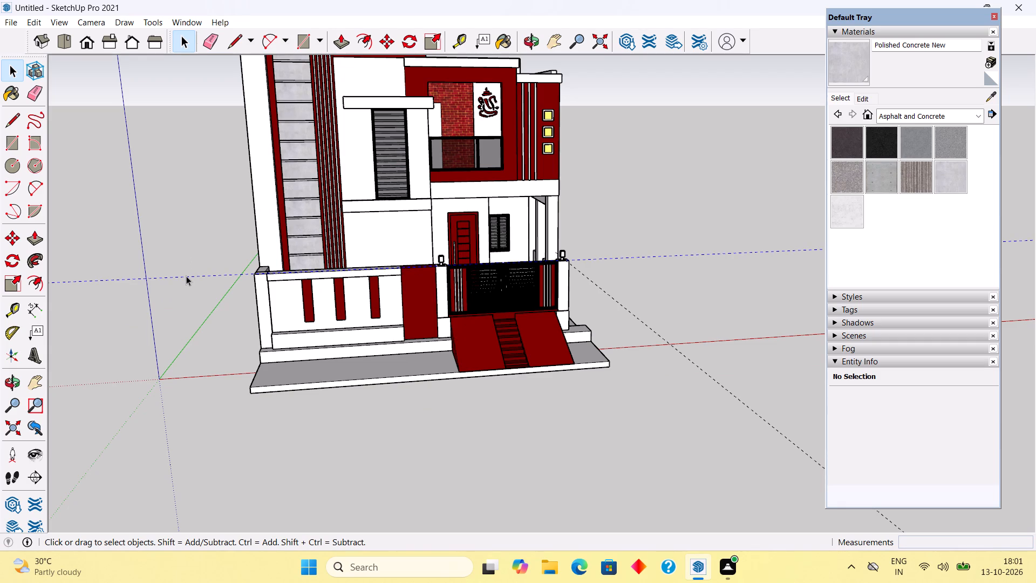
{"action": "key", "text": "Delete"}
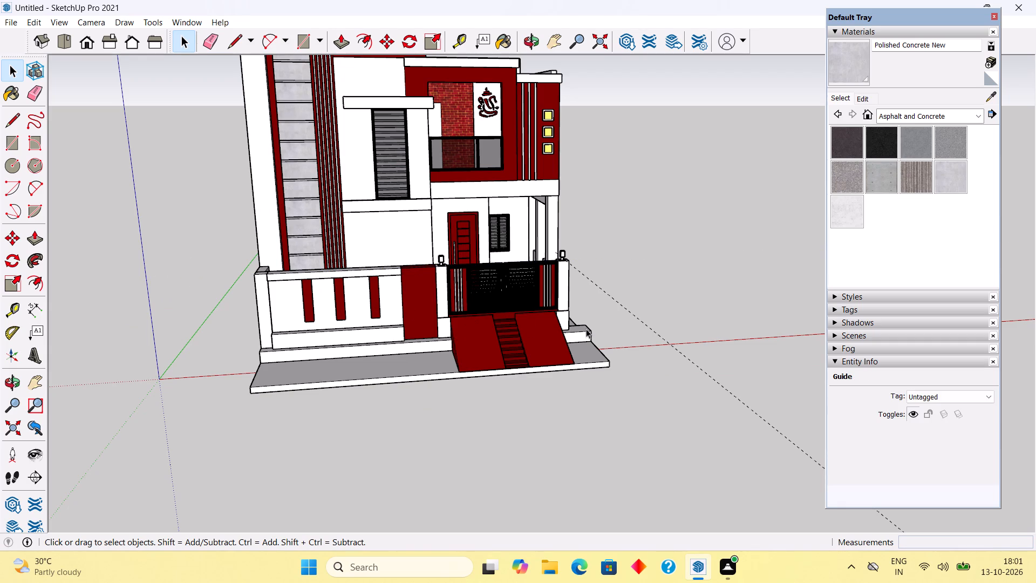
{"action": "left_click", "coordinate": [625, 304]}
{"action": "left_click", "coordinate": [625, 308]}
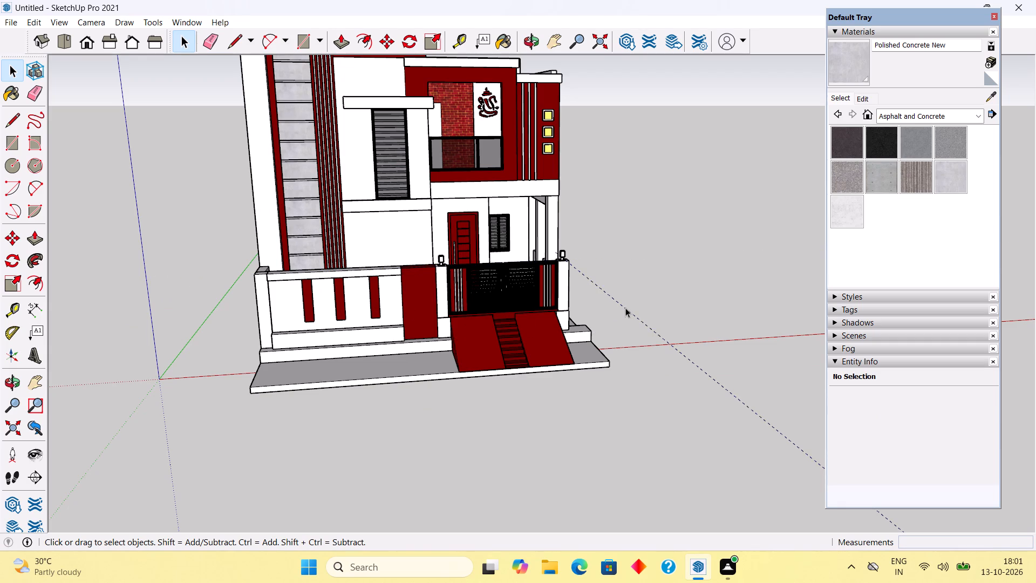
{"action": "key", "text": "Delete"}
Paint the lamp fixture on the gate pillar beside the red boundary-wall panel with Blacktop New.
{"action": "scroll", "coordinate": [453, 212], "scroll_direction": "down", "scroll_amount": 5}
{"action": "scroll", "coordinate": [364, 71], "scroll_direction": "up", "scroll_amount": 6}
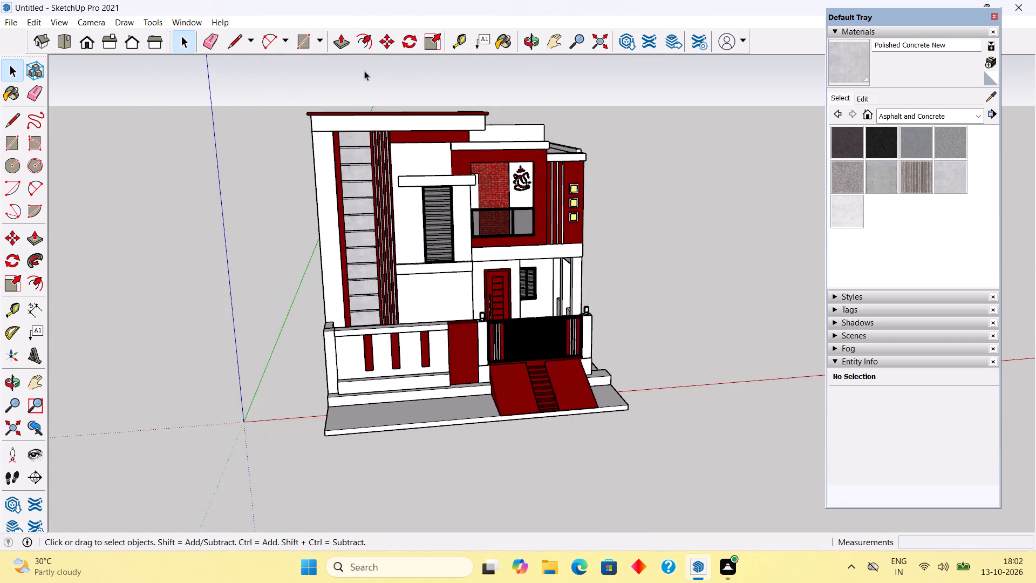
{"action": "scroll", "coordinate": [364, 71], "scroll_direction": "up", "scroll_amount": 3}
{"action": "middle_click_drag", "start_coordinate": [399, 185], "coordinate": [362, 118]}
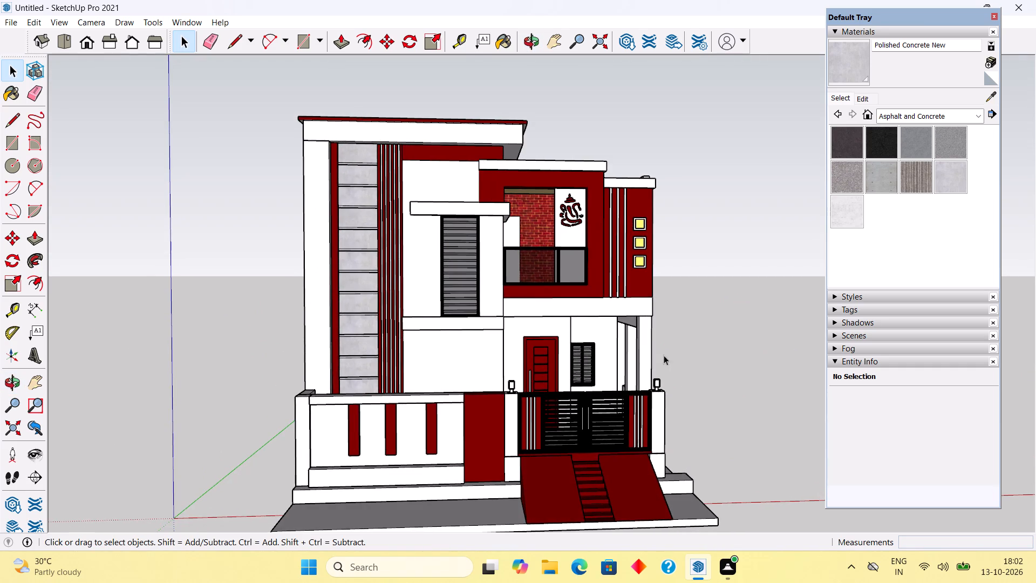
{"action": "scroll", "coordinate": [672, 361], "scroll_direction": "up", "scroll_amount": 4}
{"action": "middle_click_drag", "start_coordinate": [649, 378], "coordinate": [628, 386]}
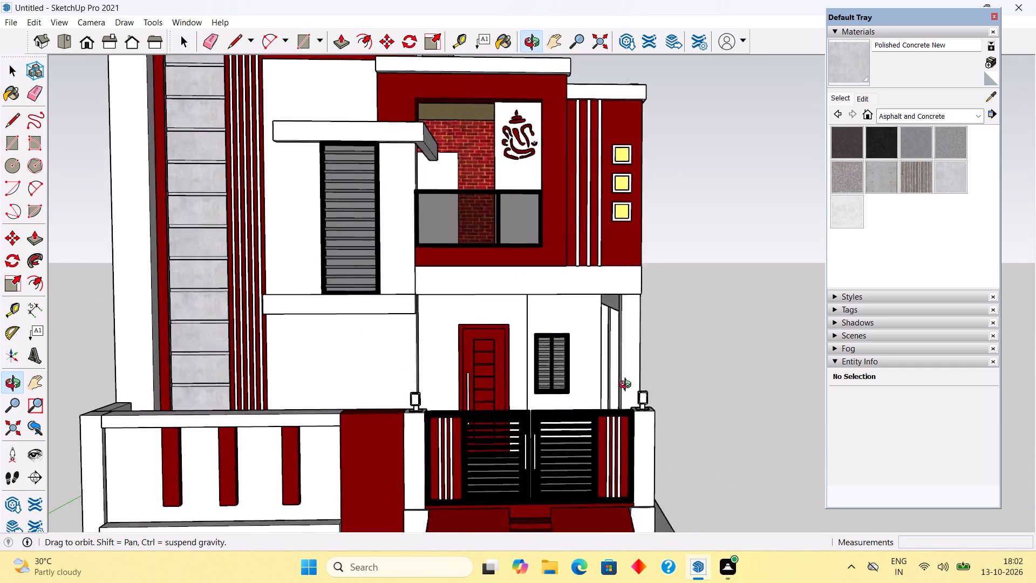
{"action": "middle_click_drag", "start_coordinate": [628, 386], "coordinate": [710, 411]}
{"action": "scroll", "coordinate": [710, 411], "scroll_direction": "up", "scroll_amount": 1}
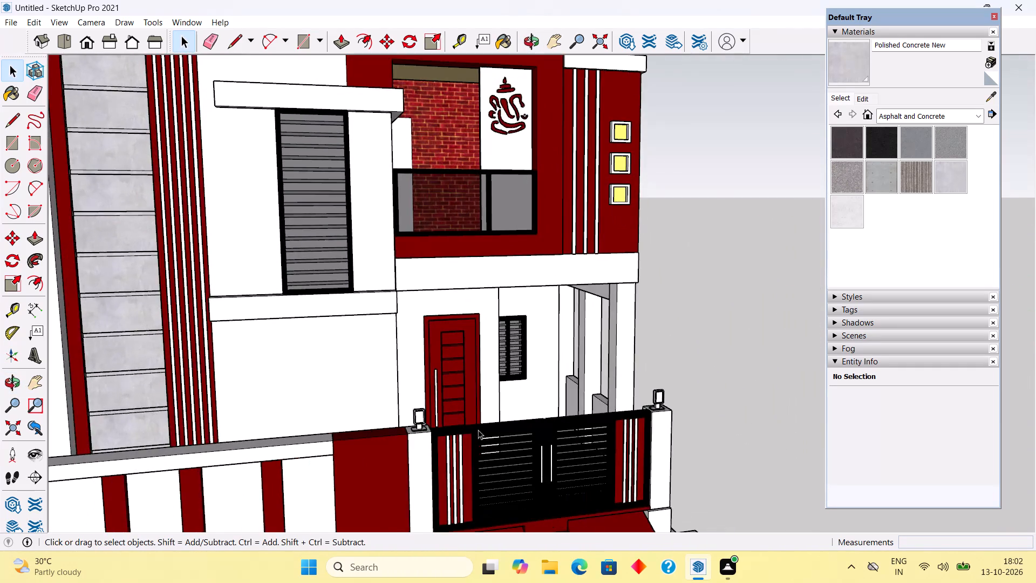
{"action": "scroll", "coordinate": [478, 430], "scroll_direction": "up", "scroll_amount": 16}
{"action": "scroll", "coordinate": [367, 405], "scroll_direction": "up", "scroll_amount": 11}
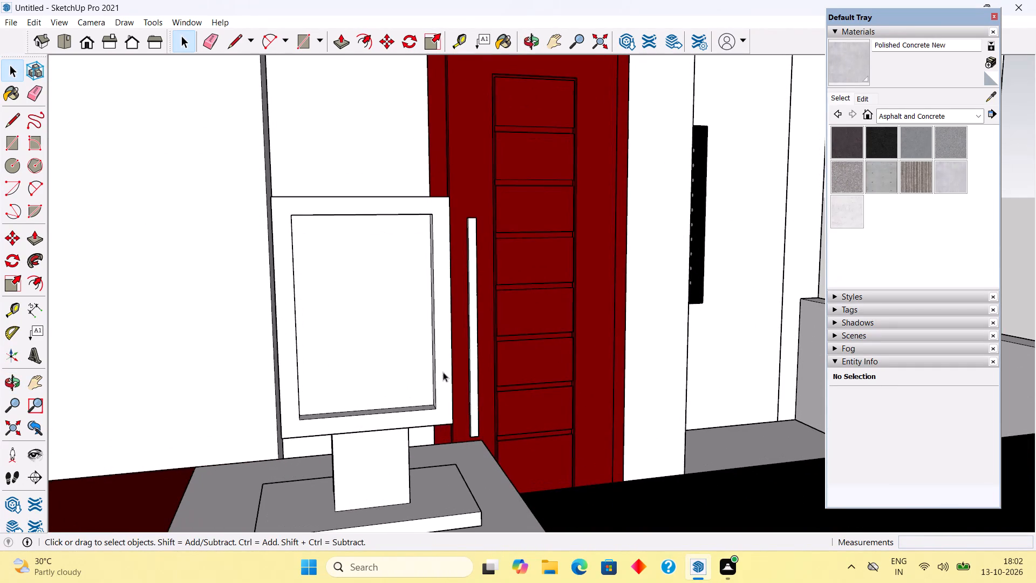
{"action": "left_click", "coordinate": [878, 147]}
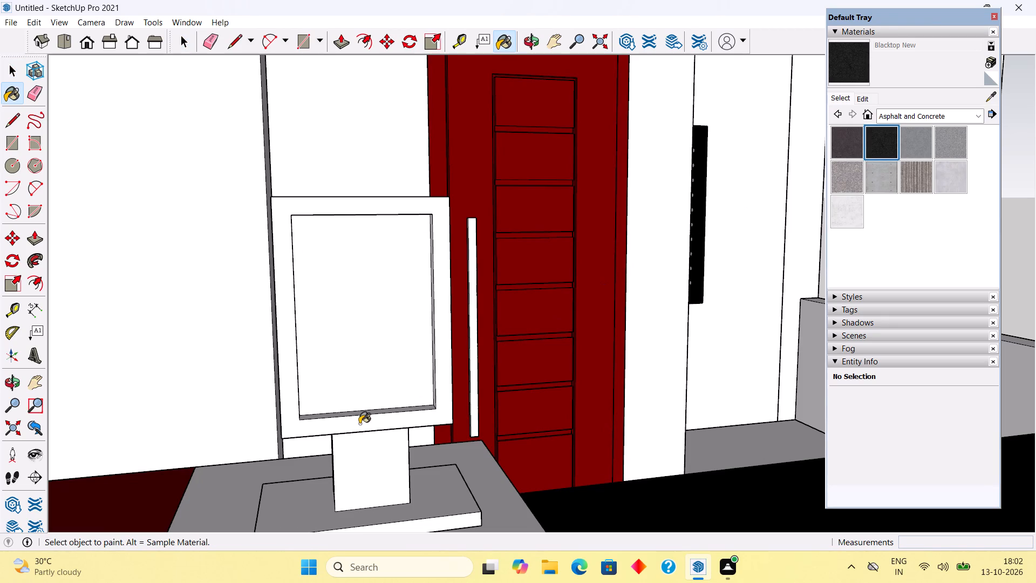
{"action": "left_click", "coordinate": [359, 424]}
Paint the matching fixture on the opposite, outer gate pillar with Blacktop New.
{"action": "scroll", "coordinate": [358, 442], "scroll_direction": "down", "scroll_amount": 15}
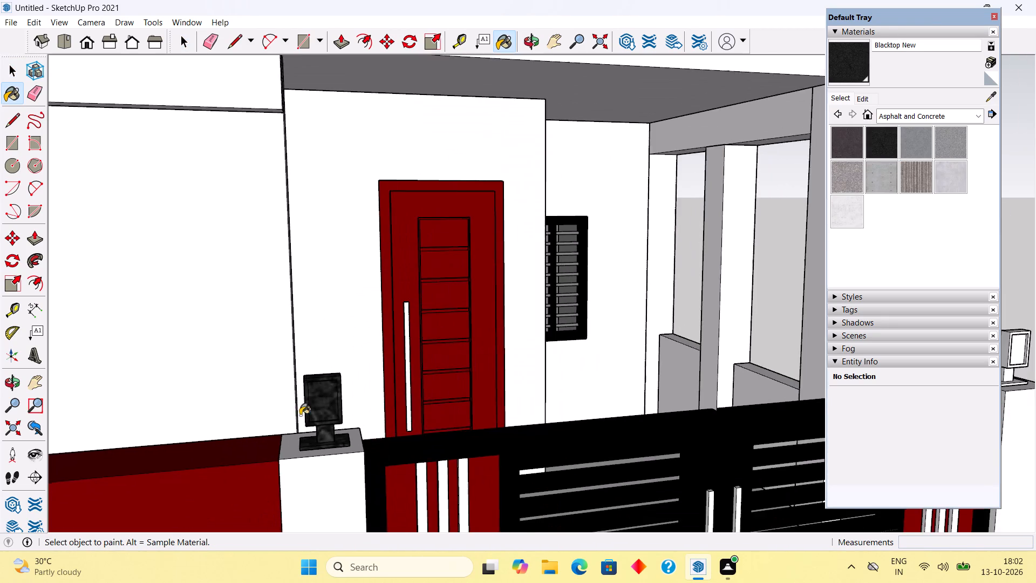
{"action": "scroll", "coordinate": [310, 410], "scroll_direction": "down", "scroll_amount": 3}
{"action": "scroll", "coordinate": [360, 422], "scroll_direction": "down", "scroll_amount": 3}
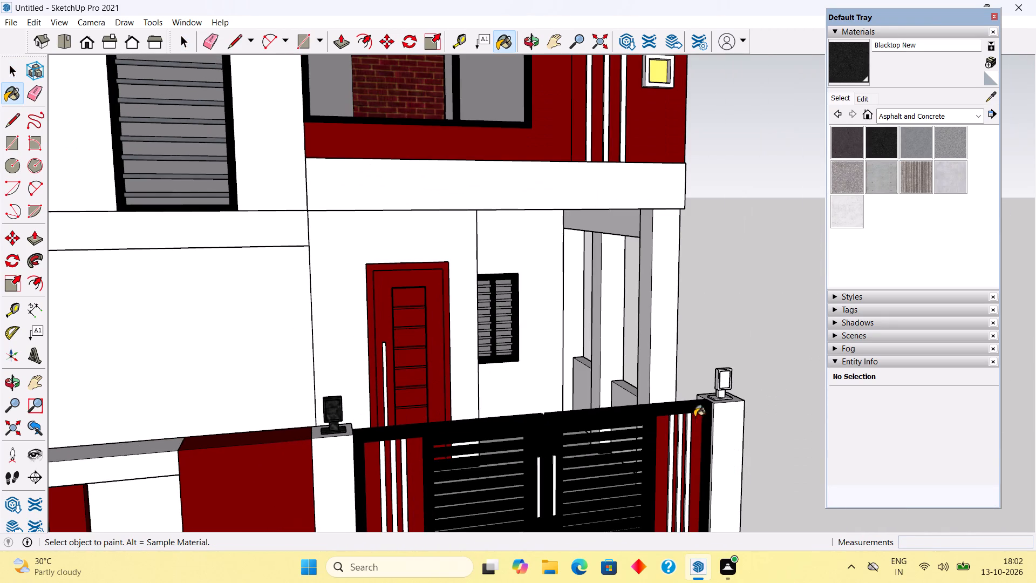
{"action": "left_click", "coordinate": [719, 389]}
{"action": "key", "text": "space"}
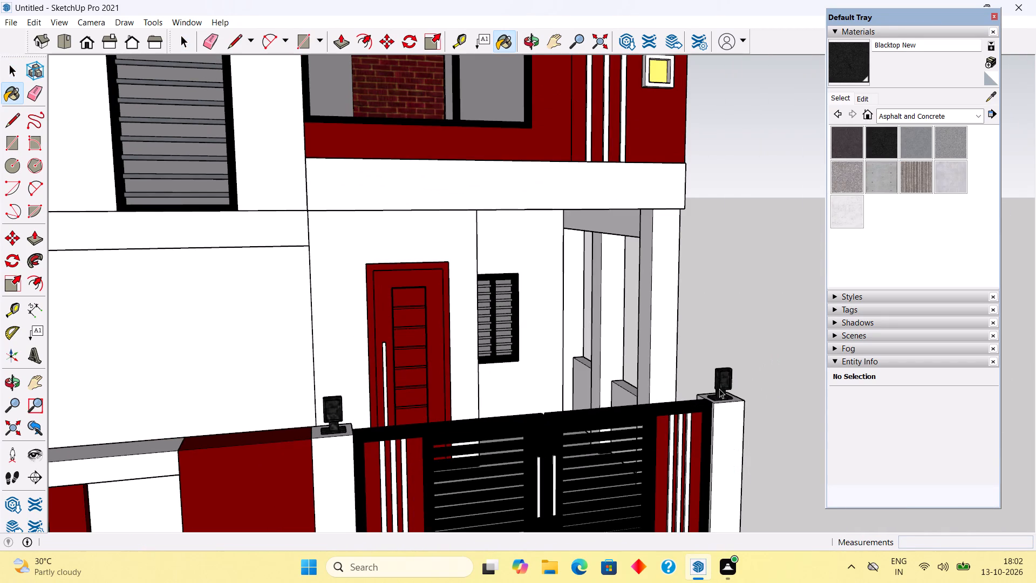
Inside the outer pillar's fixture, paint the recessed front panel with Metal Aluminum Anodized.
{"action": "scroll", "coordinate": [728, 383], "scroll_direction": "up", "scroll_amount": 4}
{"action": "triple_click", "coordinate": [728, 381]}
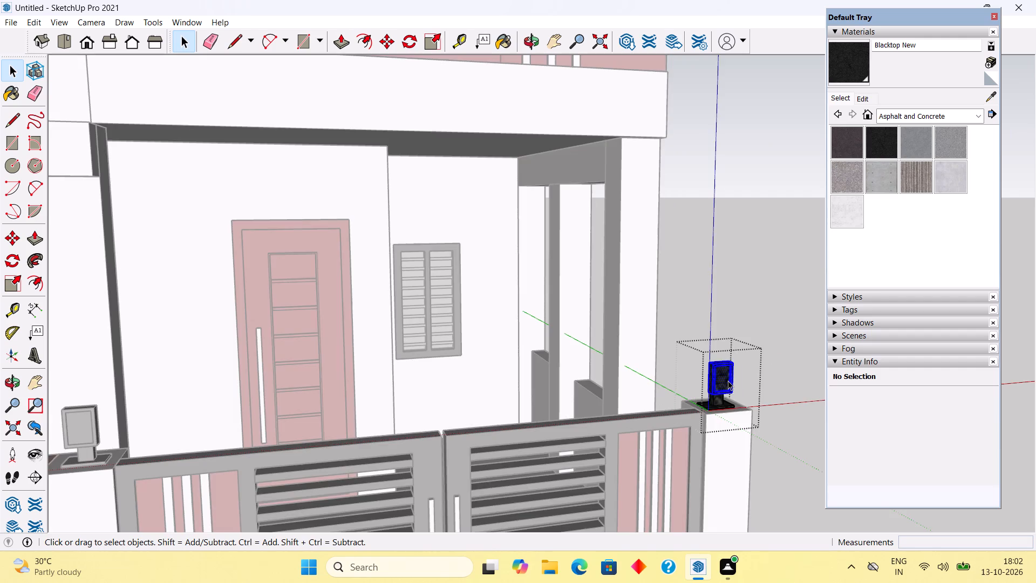
{"action": "scroll", "coordinate": [728, 381], "scroll_direction": "up", "scroll_amount": 10}
{"action": "left_click", "coordinate": [716, 381]}
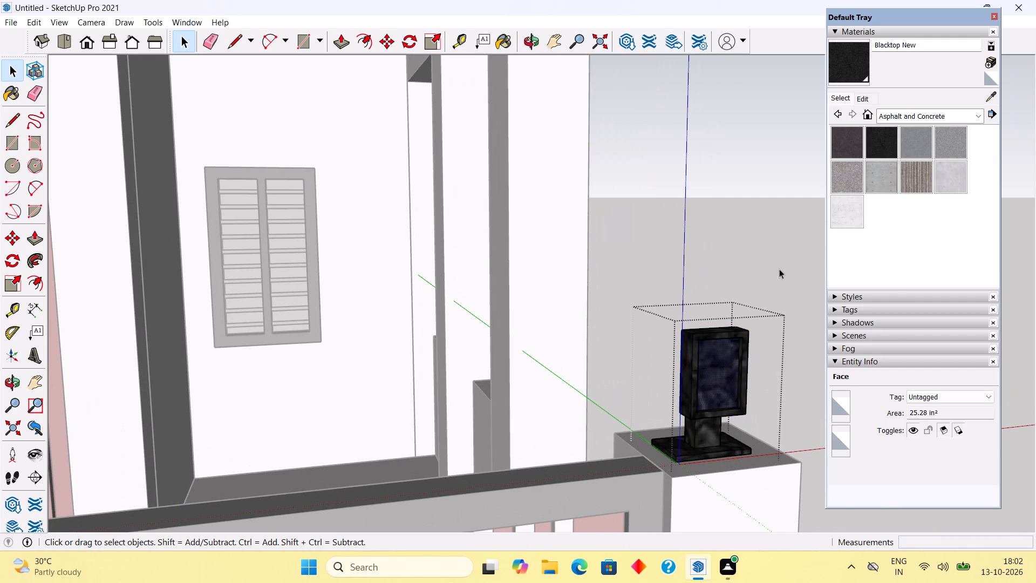
{"action": "left_click", "coordinate": [909, 114]}
{"action": "left_click", "coordinate": [916, 203]}
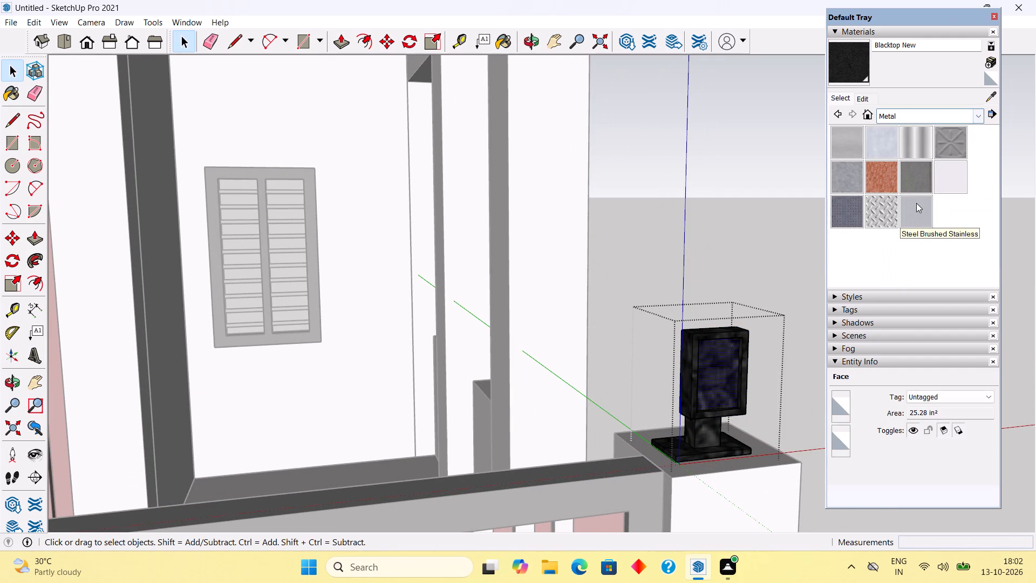
{"action": "left_click", "coordinate": [877, 138]}
{"action": "left_click", "coordinate": [729, 370]}
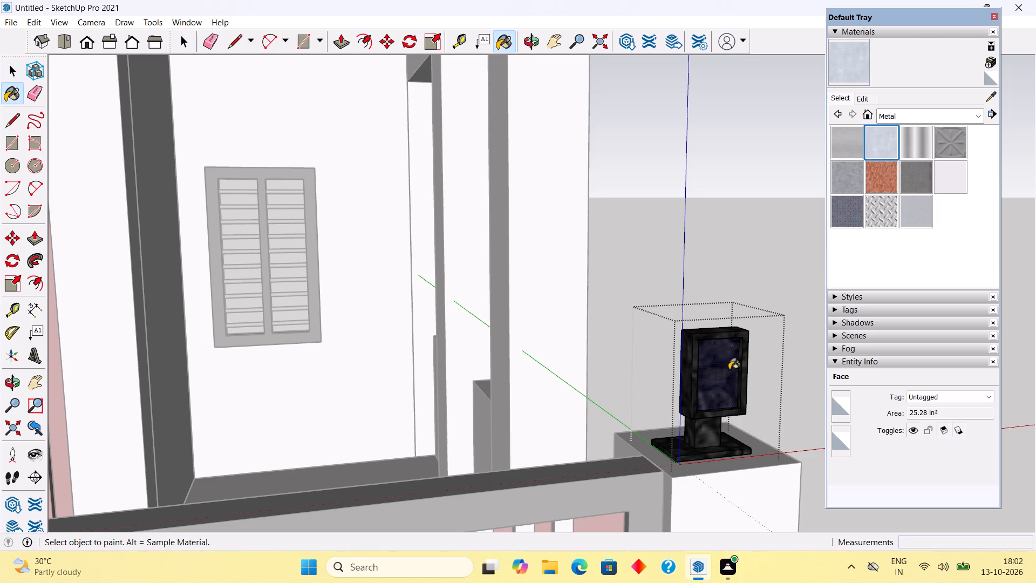
{"action": "key", "text": "space"}
{"action": "left_click", "coordinate": [740, 201]}
Paint the recessed front panel of the other gate pillar's fixture with Metal Aluminum Anodized.
{"action": "scroll", "coordinate": [669, 384], "scroll_direction": "down", "scroll_amount": 10}
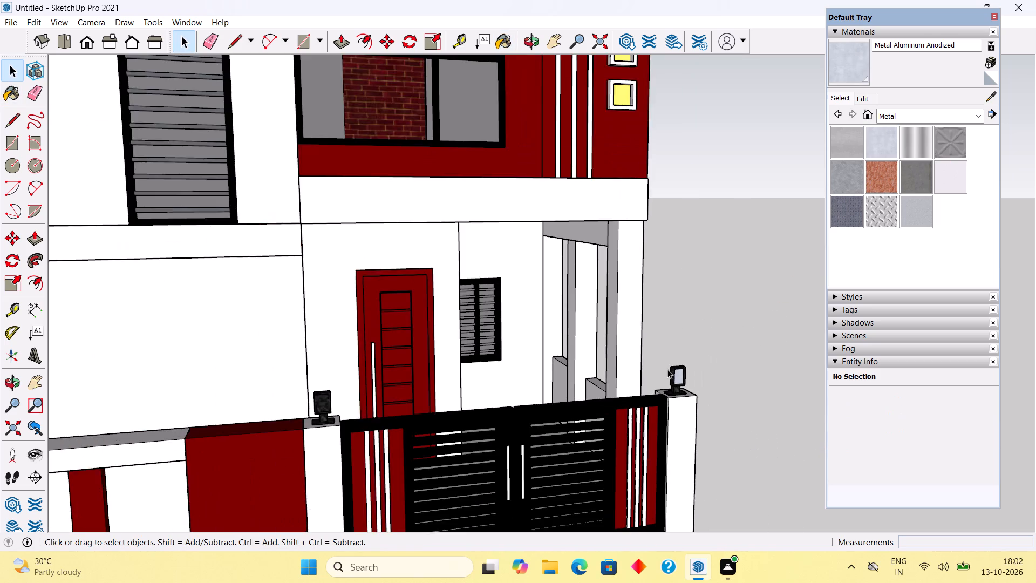
{"action": "scroll", "coordinate": [349, 435], "scroll_direction": "up", "scroll_amount": 12}
{"action": "triple_click", "coordinate": [355, 378]}
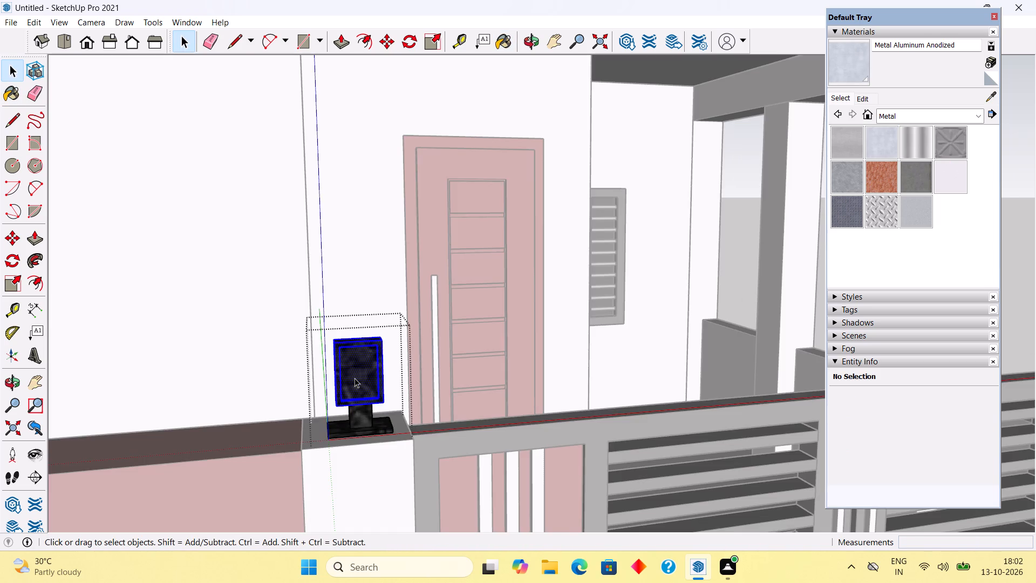
{"action": "scroll", "coordinate": [355, 378], "scroll_direction": "up", "scroll_amount": 5}
{"action": "left_click", "coordinate": [355, 378]}
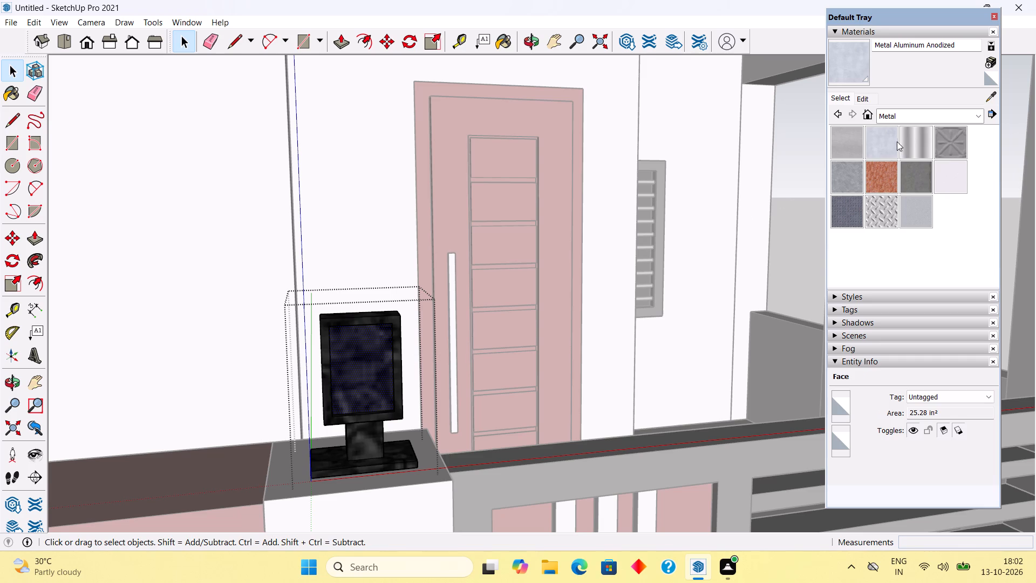
{"action": "left_click", "coordinate": [891, 142]}
{"action": "left_click", "coordinate": [371, 369]}
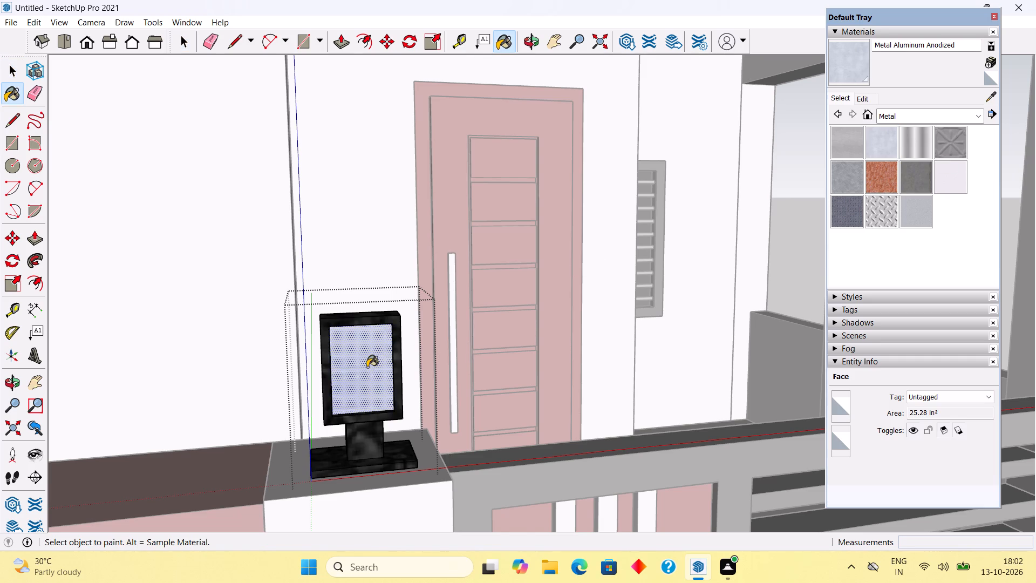
{"action": "scroll", "coordinate": [367, 367], "scroll_direction": "down", "scroll_amount": 5}
{"action": "key", "text": "space"}
{"action": "scroll", "coordinate": [367, 367], "scroll_direction": "down", "scroll_amount": 18}
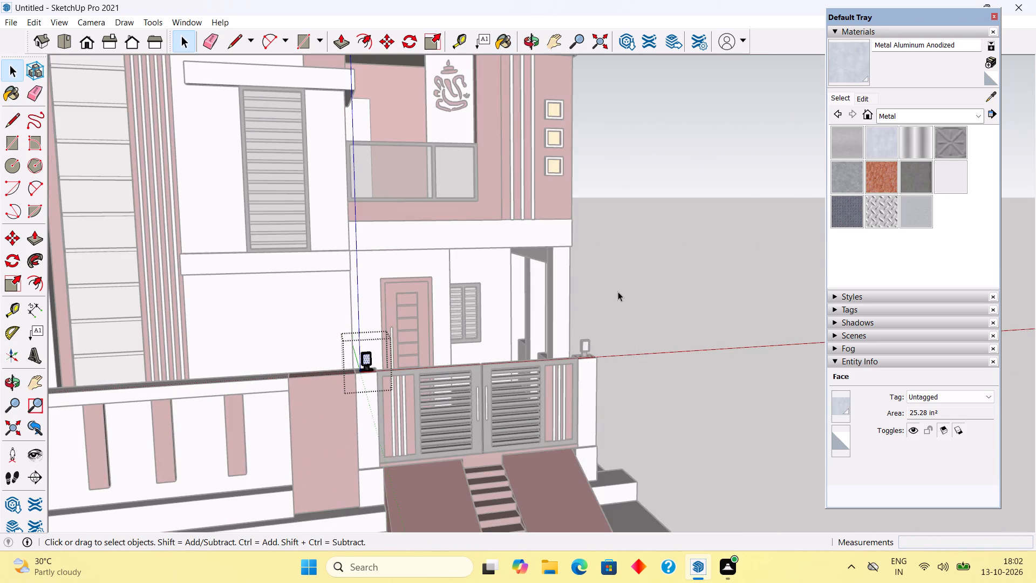
{"action": "left_click", "coordinate": [618, 291]}
Examine the whole front facade and both gate-pillar fixtures from several angles.
{"action": "middle_click_drag", "start_coordinate": [434, 387], "coordinate": [383, 353]}
{"action": "scroll", "coordinate": [383, 353], "scroll_direction": "down", "scroll_amount": 4}
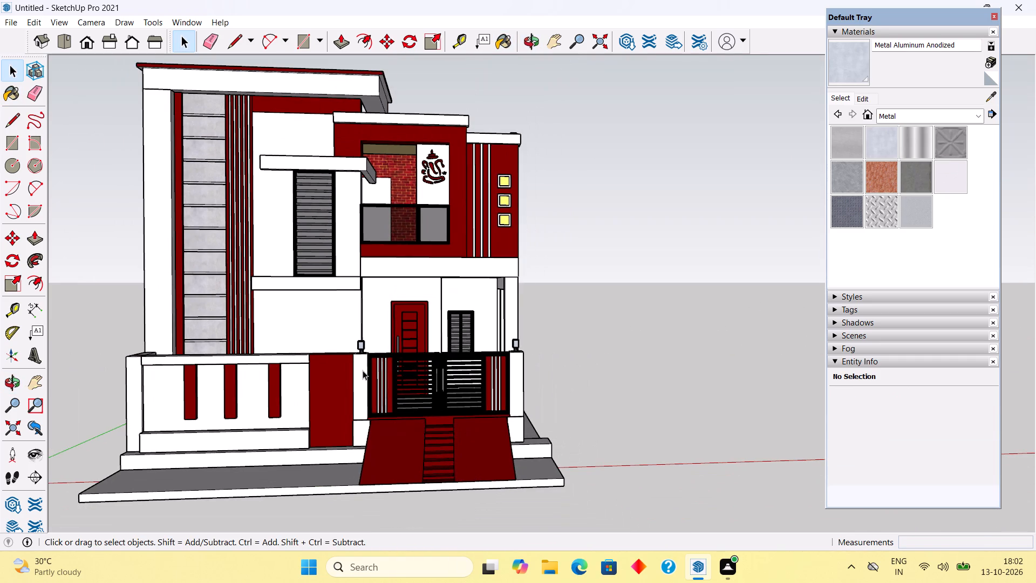
{"action": "scroll", "coordinate": [360, 373], "scroll_direction": "down", "scroll_amount": 2}
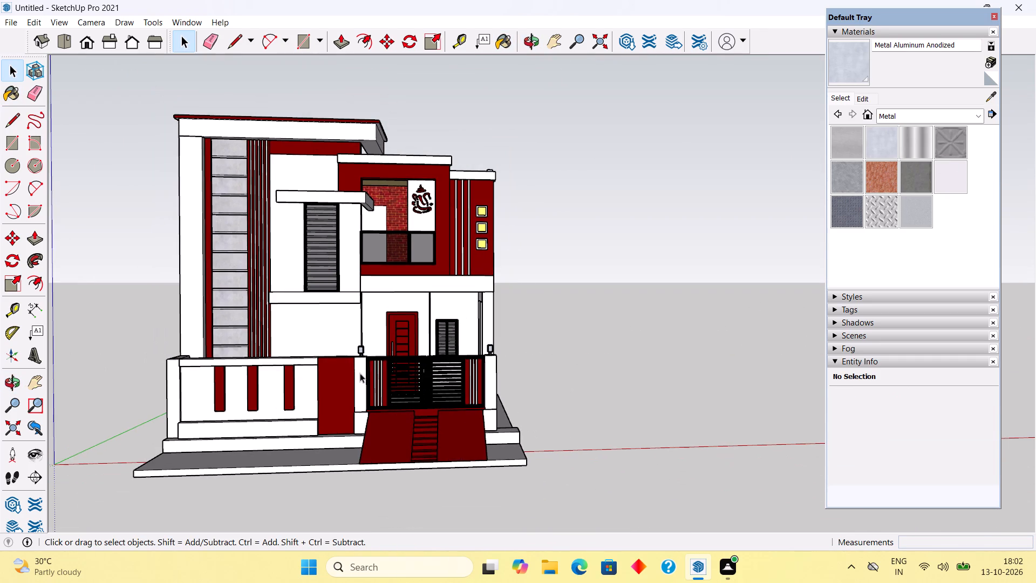
{"action": "scroll", "coordinate": [360, 373], "scroll_direction": "down", "scroll_amount": 1}
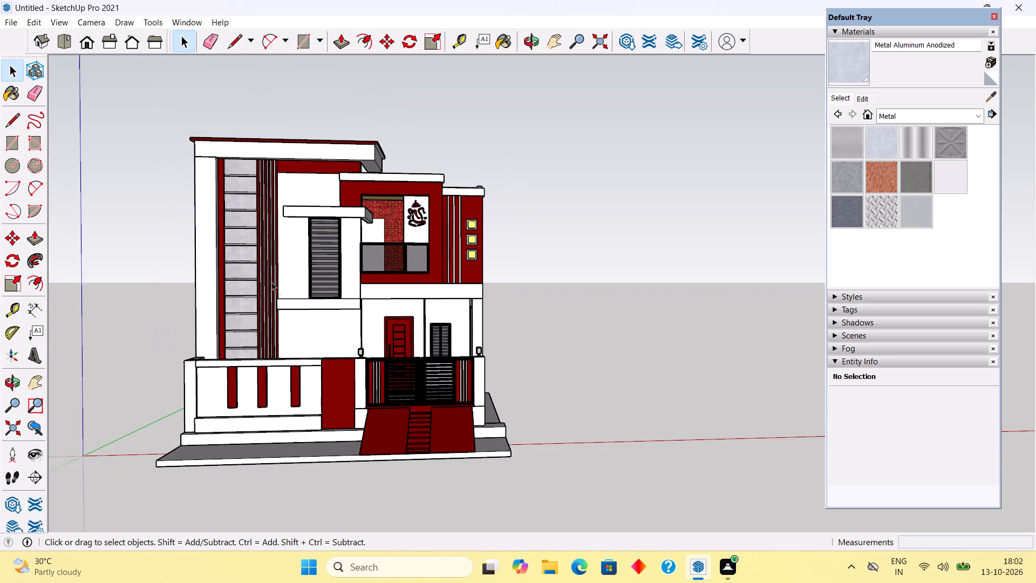
{"action": "scroll", "coordinate": [243, 275], "scroll_direction": "up", "scroll_amount": 2}
{"action": "middle_click_drag", "start_coordinate": [258, 274], "coordinate": [412, 289]}
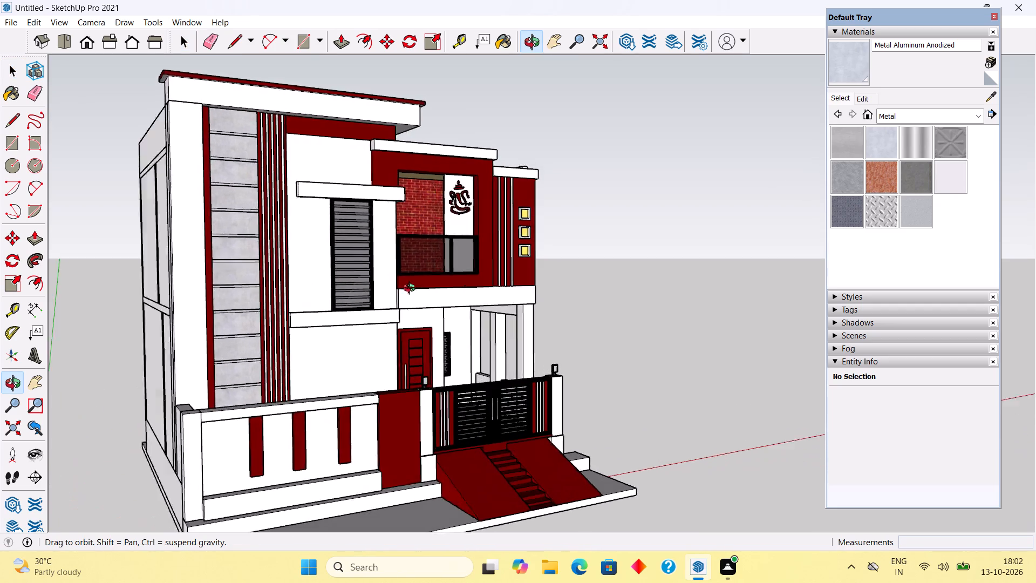
{"action": "middle_click_drag", "start_coordinate": [412, 289], "coordinate": [289, 354]}
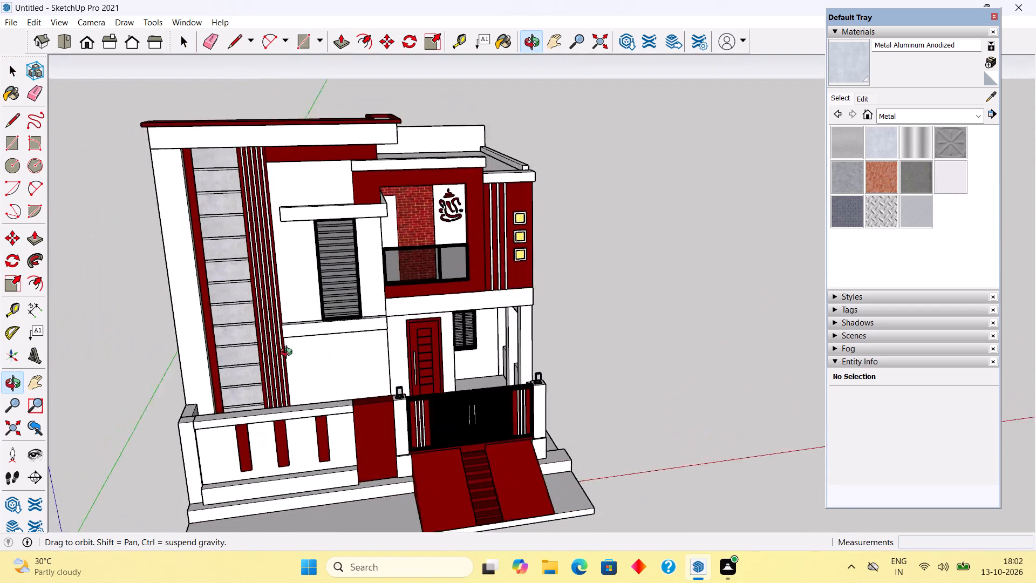
{"action": "middle_click_drag", "start_coordinate": [289, 354], "coordinate": [236, 331]}
{"action": "scroll", "coordinate": [236, 331], "scroll_direction": "down", "scroll_amount": 2}
{"action": "middle_click_drag", "start_coordinate": [242, 326], "coordinate": [277, 336]}
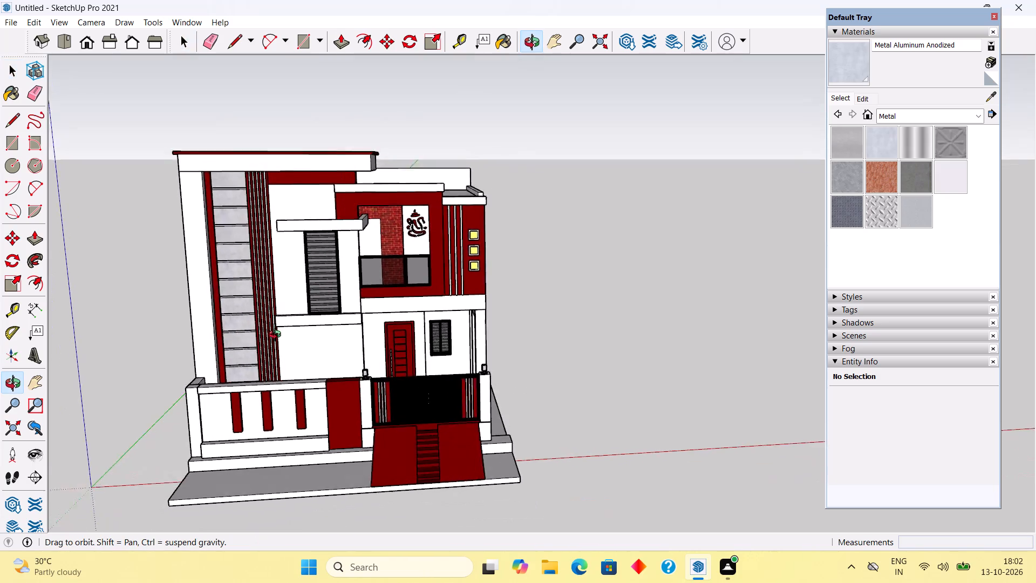
Delete the long raised strip running along the roof's side edge behind the facade with the yellow square lights.
{"action": "middle_click_drag", "start_coordinate": [277, 336], "coordinate": [82, 377]}
{"action": "scroll", "coordinate": [643, 160], "scroll_direction": "up", "scroll_amount": 4}
{"action": "scroll", "coordinate": [517, 192], "scroll_direction": "up", "scroll_amount": 4}
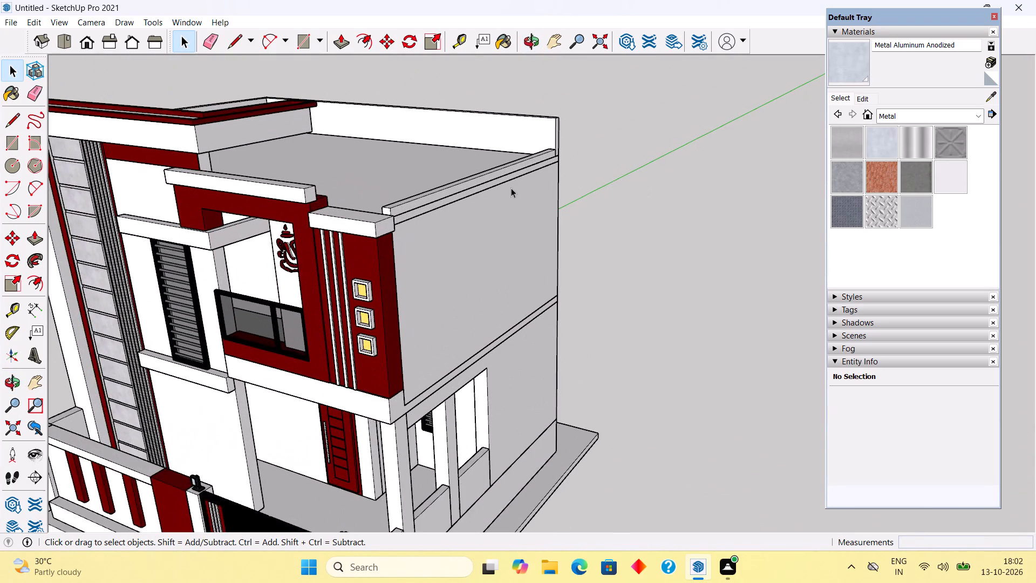
{"action": "scroll", "coordinate": [513, 262], "scroll_direction": "up", "scroll_amount": 1}
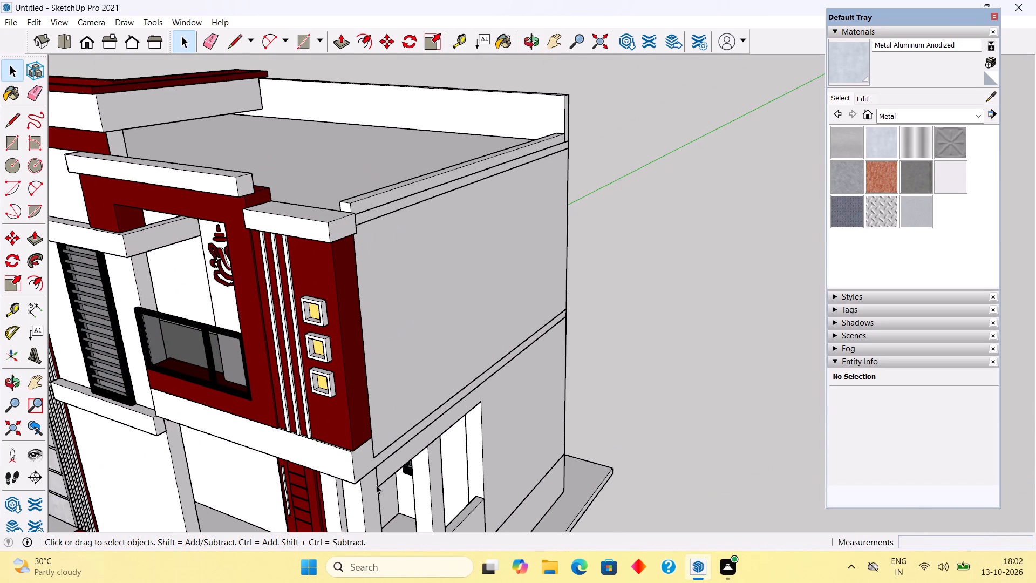
{"action": "left_click", "coordinate": [354, 202]}
{"action": "key", "text": "Delete"}
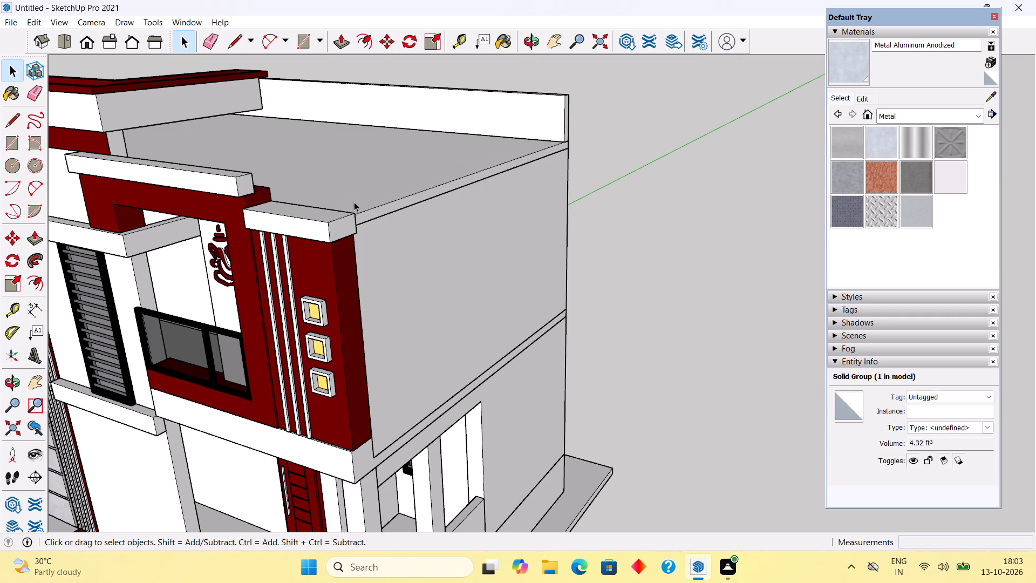
Examine the whole house from the side and the front, including its roof edge.
{"action": "scroll", "coordinate": [420, 220], "scroll_direction": "down", "scroll_amount": 6}
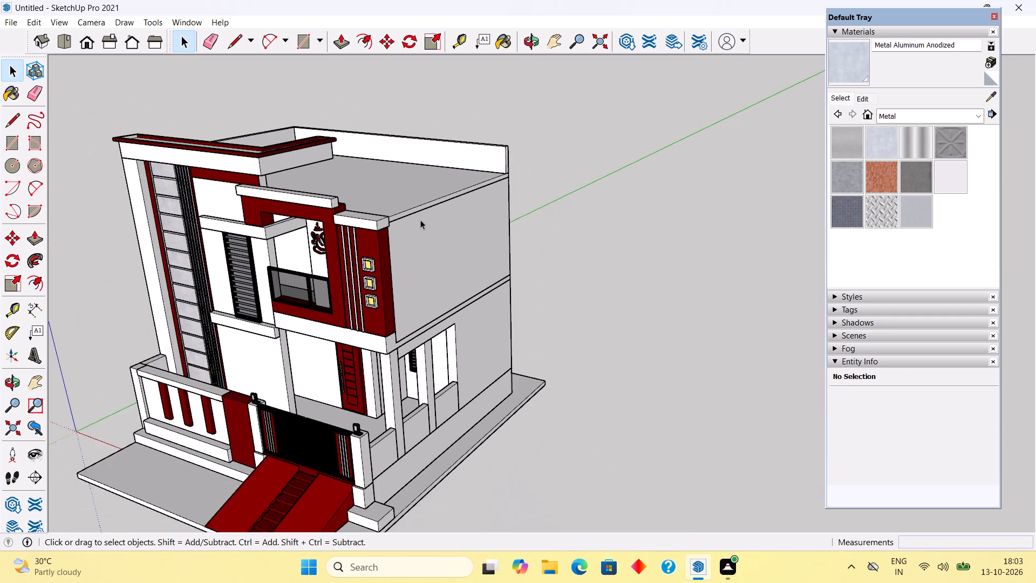
{"action": "scroll", "coordinate": [420, 220], "scroll_direction": "down", "scroll_amount": 10}
{"action": "middle_click_drag", "start_coordinate": [384, 309], "coordinate": [648, 276]}
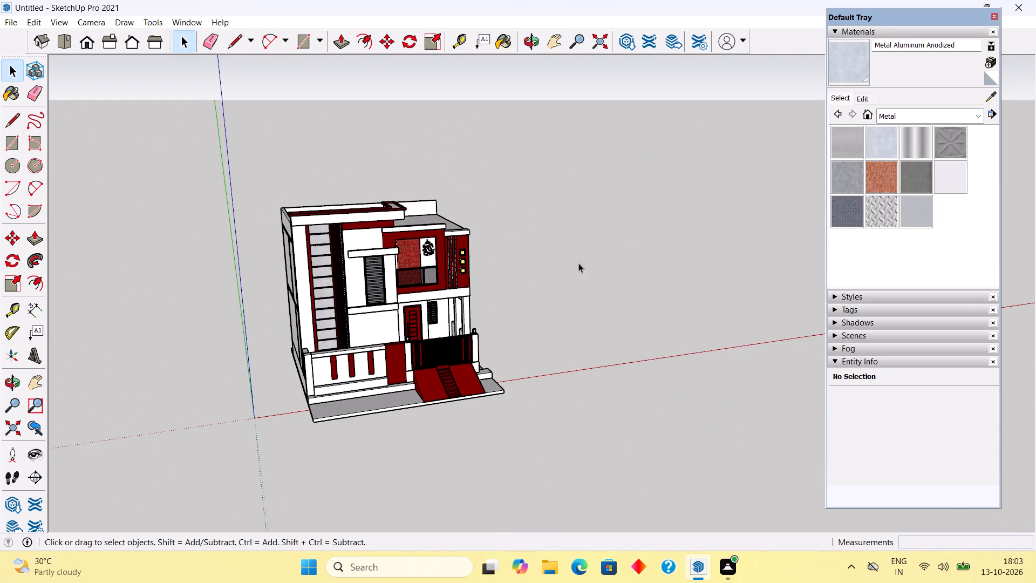
{"action": "scroll", "coordinate": [608, 287], "scroll_direction": "up", "scroll_amount": 4}
{"action": "scroll", "coordinate": [1033, 11], "scroll_direction": "up", "scroll_amount": 4}
{"action": "scroll", "coordinate": [1035, 0], "scroll_direction": "down", "scroll_amount": 2}
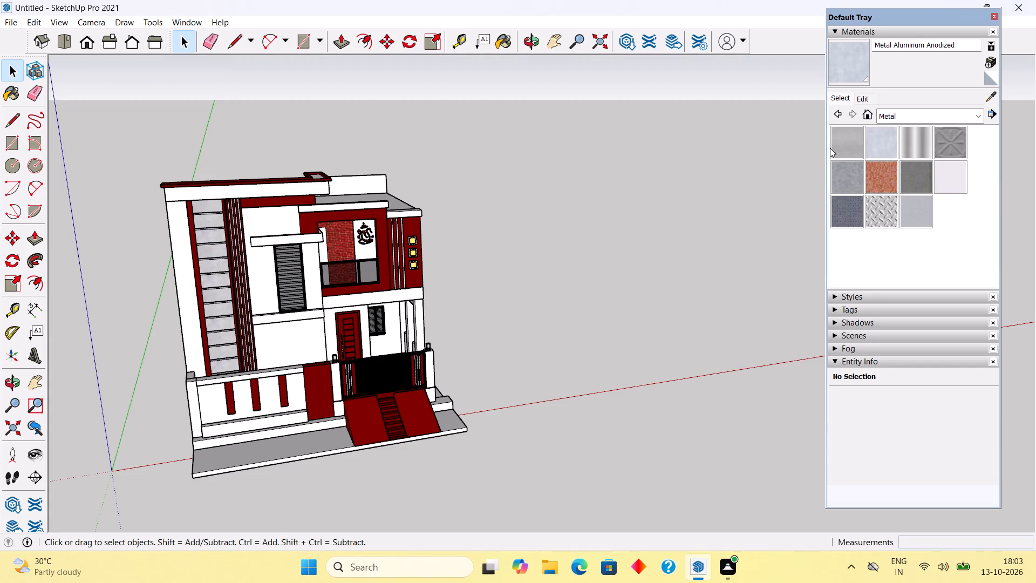
Open the low projecting block at the base of the outer gate pillar for editing.
{"action": "middle_click_drag", "start_coordinate": [505, 320], "coordinate": [289, 253]}
{"action": "scroll", "coordinate": [570, 357], "scroll_direction": "up", "scroll_amount": 11}
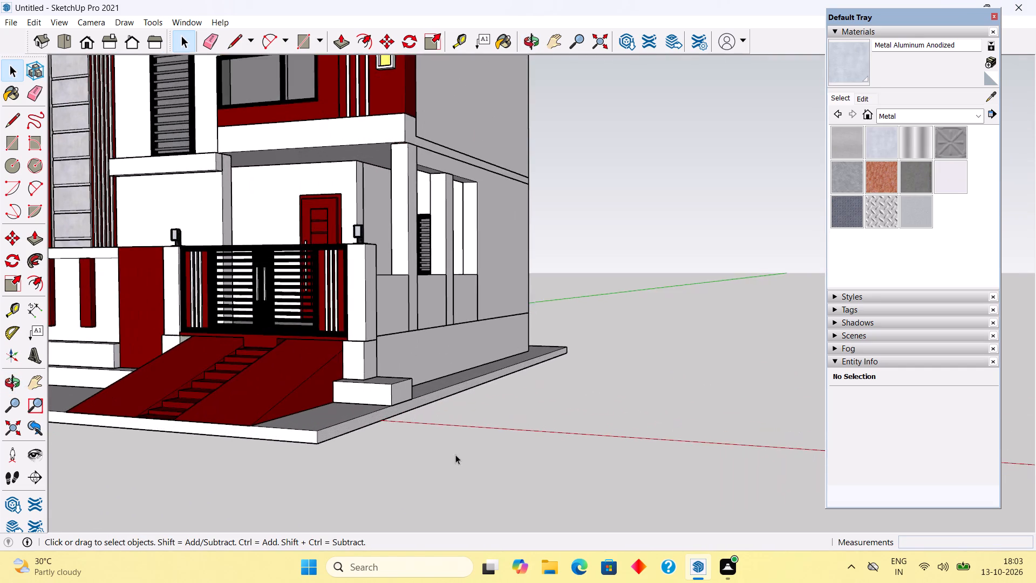
{"action": "scroll", "coordinate": [455, 455], "scroll_direction": "up", "scroll_amount": 8}
{"action": "triple_click", "coordinate": [401, 390]}
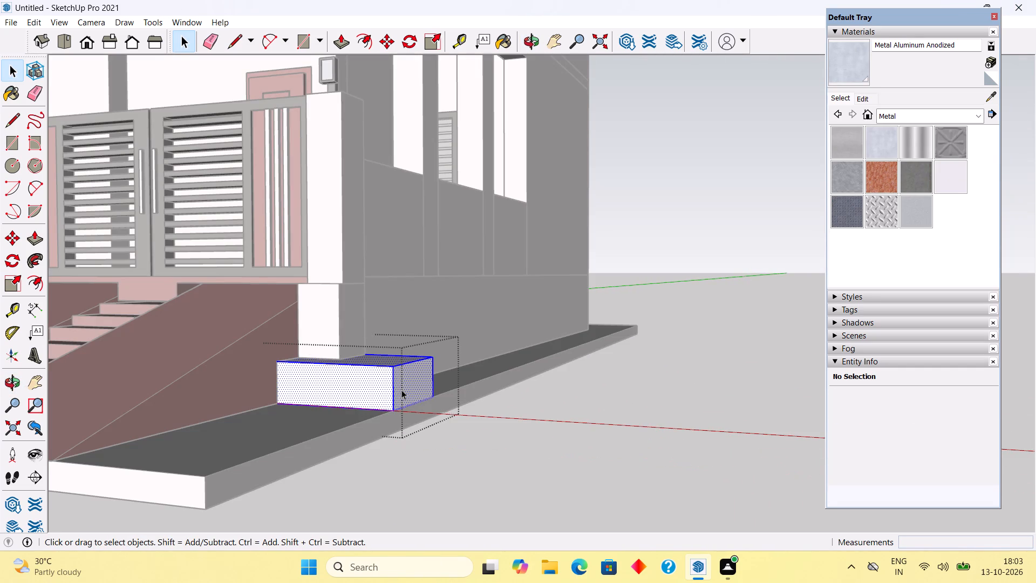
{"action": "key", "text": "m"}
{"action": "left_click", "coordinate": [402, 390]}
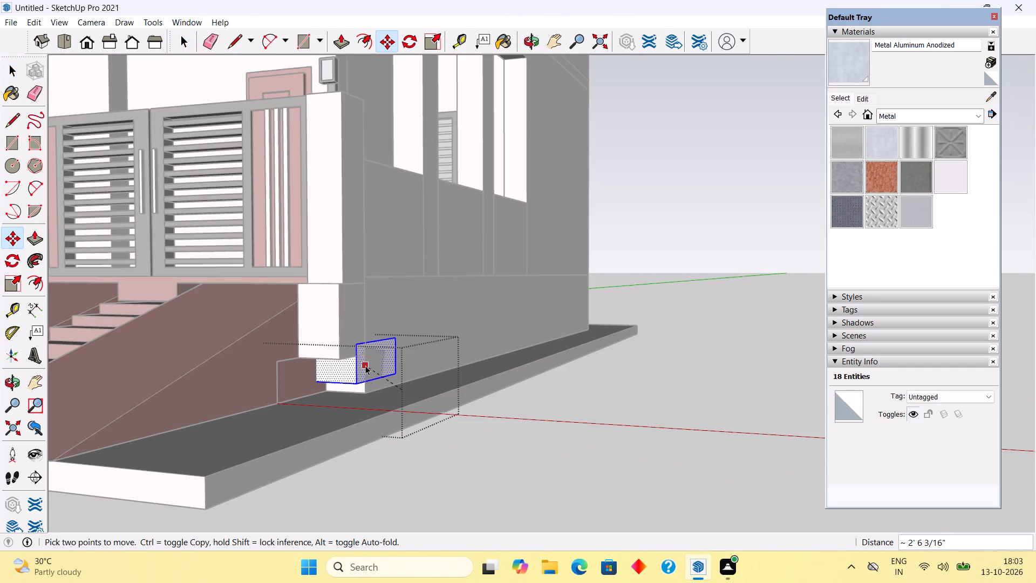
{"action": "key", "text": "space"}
Push the block's outer end face inward until it is flush with the gate pillar's outer side.
{"action": "key", "text": "p"}
{"action": "left_click", "coordinate": [419, 382]}
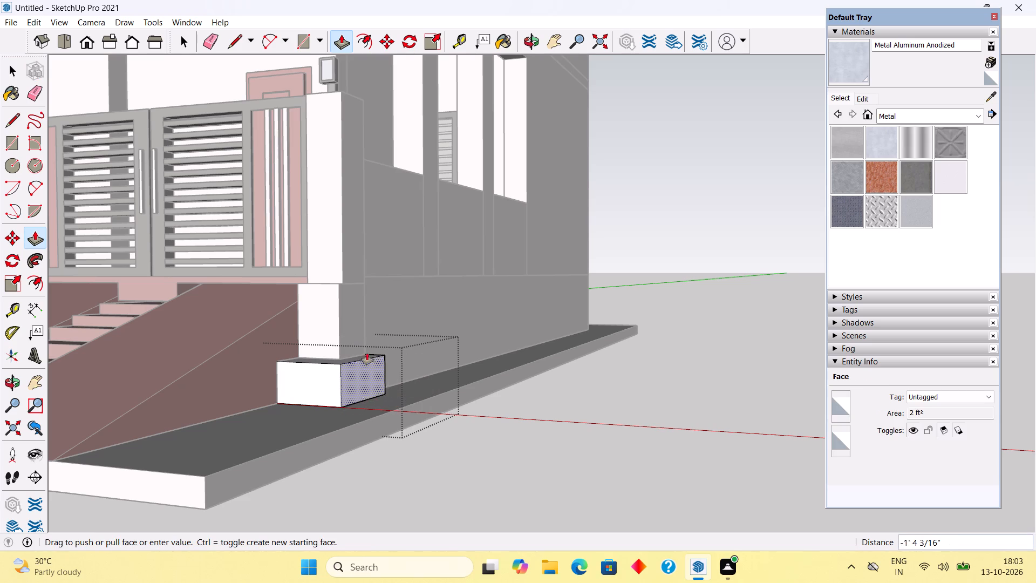
{"action": "left_click", "coordinate": [364, 351]}
{"action": "key", "text": "space"}
{"action": "left_click", "coordinate": [721, 337]}
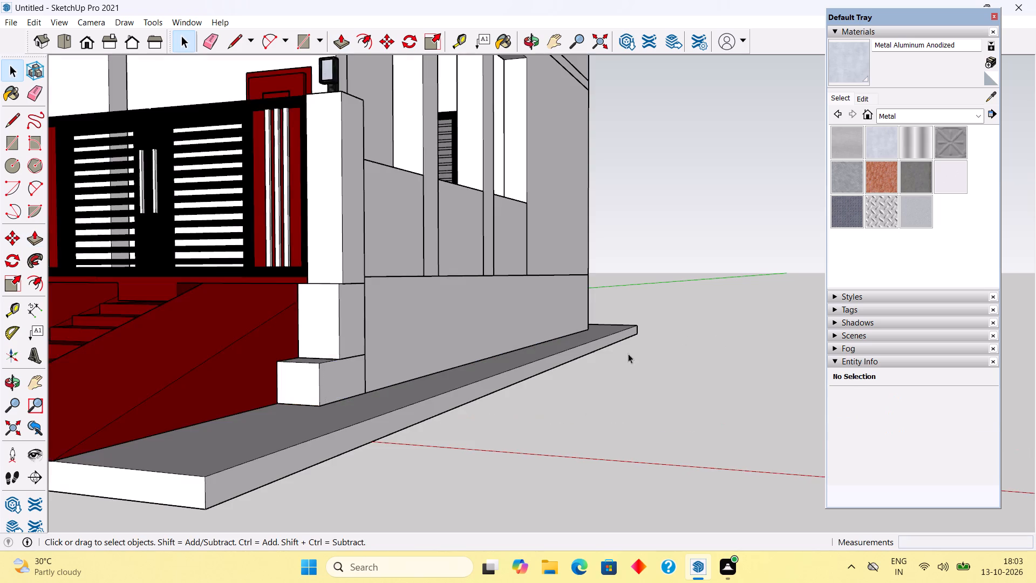
Examine the whole house front from several angles, including the gate, base and roof edges.
{"action": "middle_click_drag", "start_coordinate": [570, 364], "coordinate": [790, 364]}
{"action": "scroll", "coordinate": [790, 364], "scroll_direction": "down", "scroll_amount": 11}
{"action": "scroll", "coordinate": [676, 340], "scroll_direction": "down", "scroll_amount": 3}
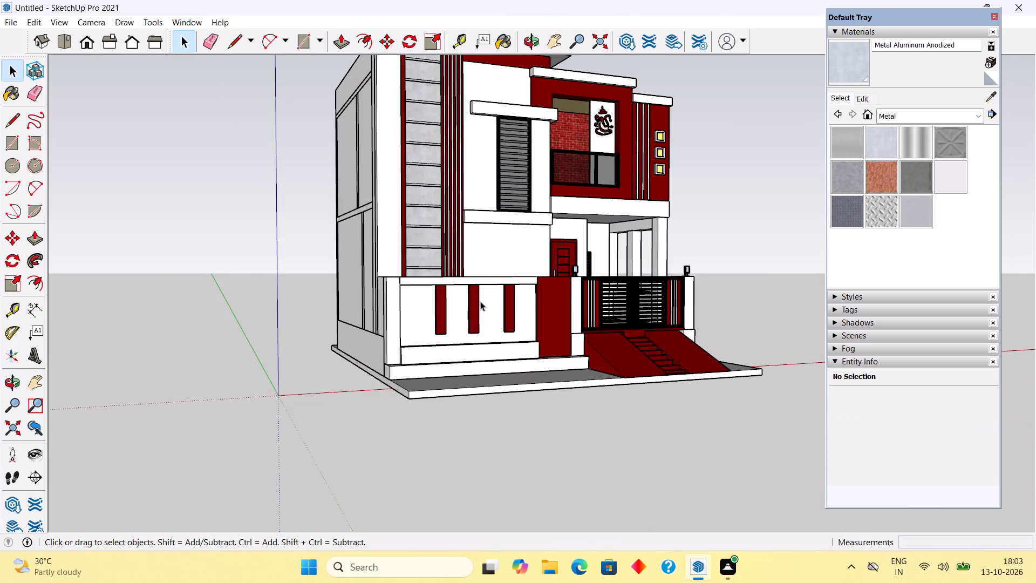
{"action": "left_click", "coordinate": [284, 266]}
{"action": "middle_click_drag", "start_coordinate": [483, 290], "coordinate": [424, 290]}
{"action": "scroll", "coordinate": [425, 290], "scroll_direction": "down", "scroll_amount": 4}
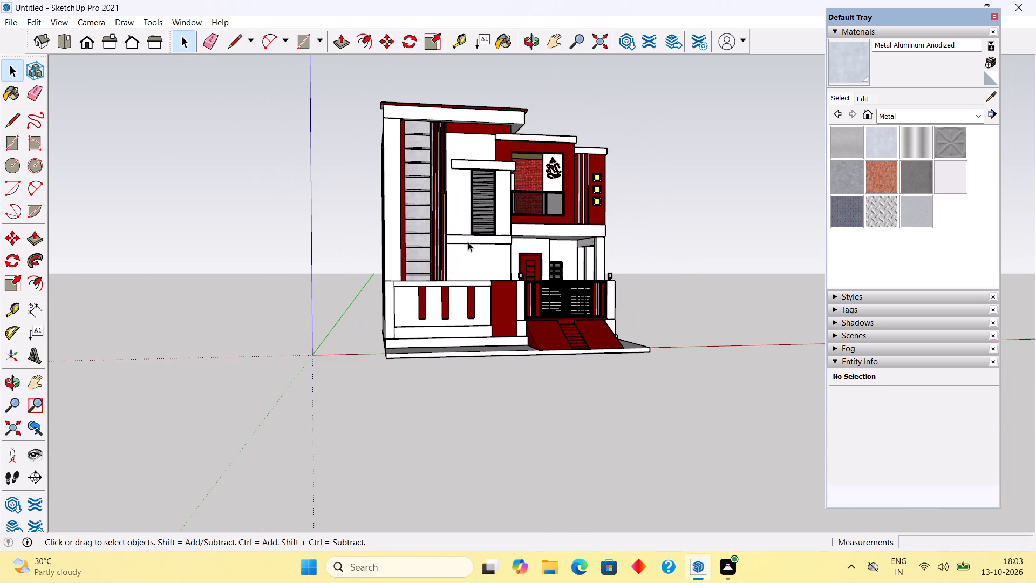
{"action": "scroll", "coordinate": [706, 275], "scroll_direction": "up", "scroll_amount": 3}
{"action": "middle_click_drag", "start_coordinate": [668, 300], "coordinate": [599, 337]}
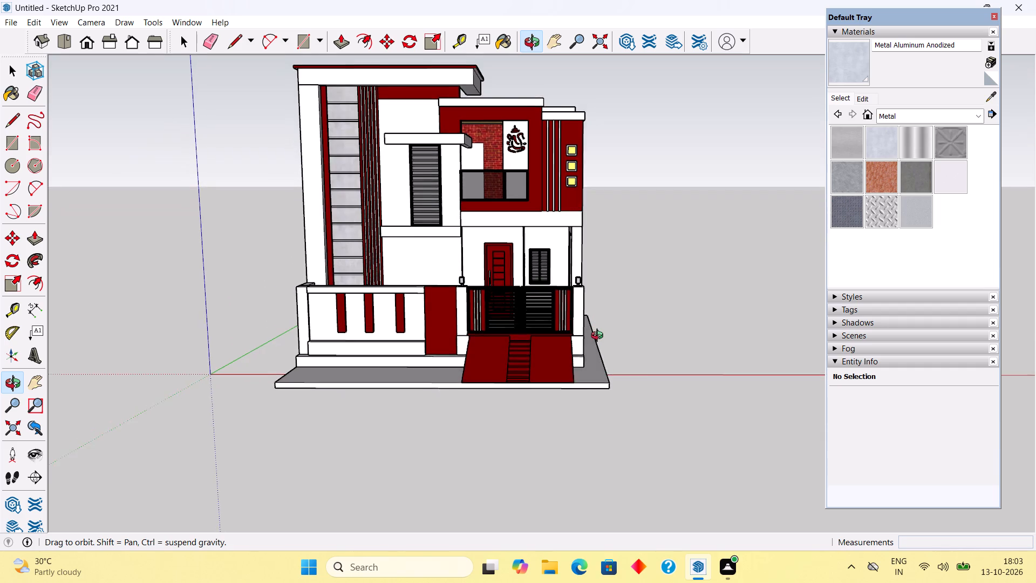
{"action": "middle_click_drag", "start_coordinate": [599, 337], "coordinate": [637, 331]}
{"action": "scroll", "coordinate": [637, 331], "scroll_direction": "up", "scroll_amount": 3}
{"action": "scroll", "coordinate": [637, 331], "scroll_direction": "down", "scroll_amount": 4}
{"action": "scroll", "coordinate": [551, 78], "scroll_direction": "up", "scroll_amount": 1}
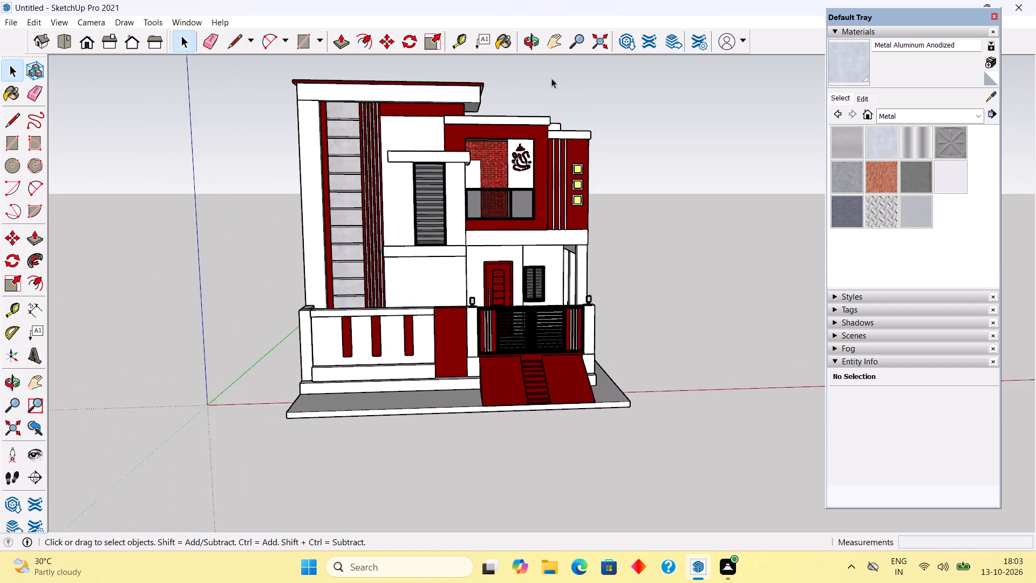
{"action": "scroll", "coordinate": [551, 78], "scroll_direction": "up", "scroll_amount": 1}
{"action": "middle_click_drag", "start_coordinate": [551, 77], "coordinate": [555, 44]}
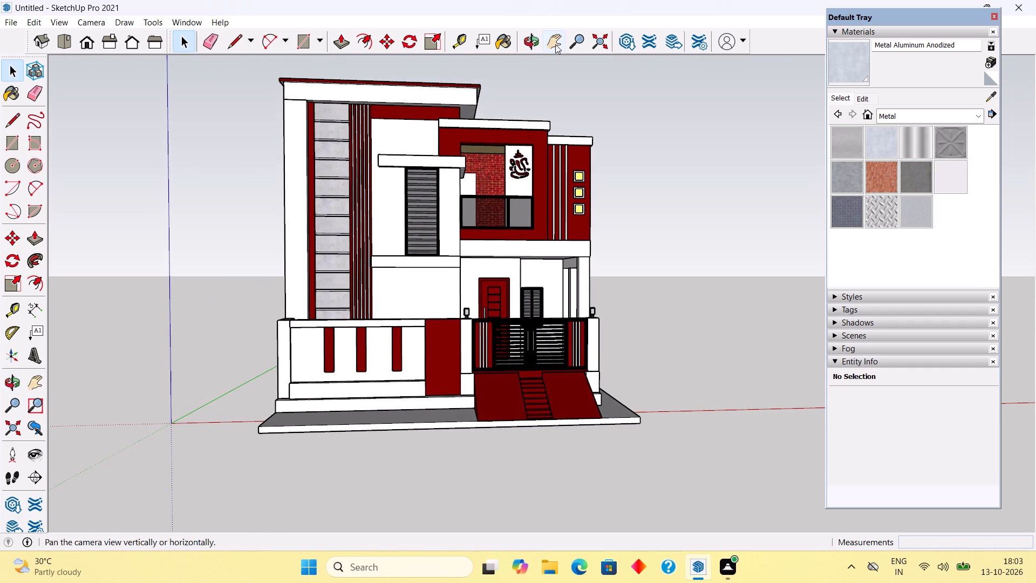
Paint the ceiling underside visible above the balcony's brick wall with the yellow Color E03.
{"action": "scroll", "coordinate": [478, 134], "scroll_direction": "up", "scroll_amount": 4}
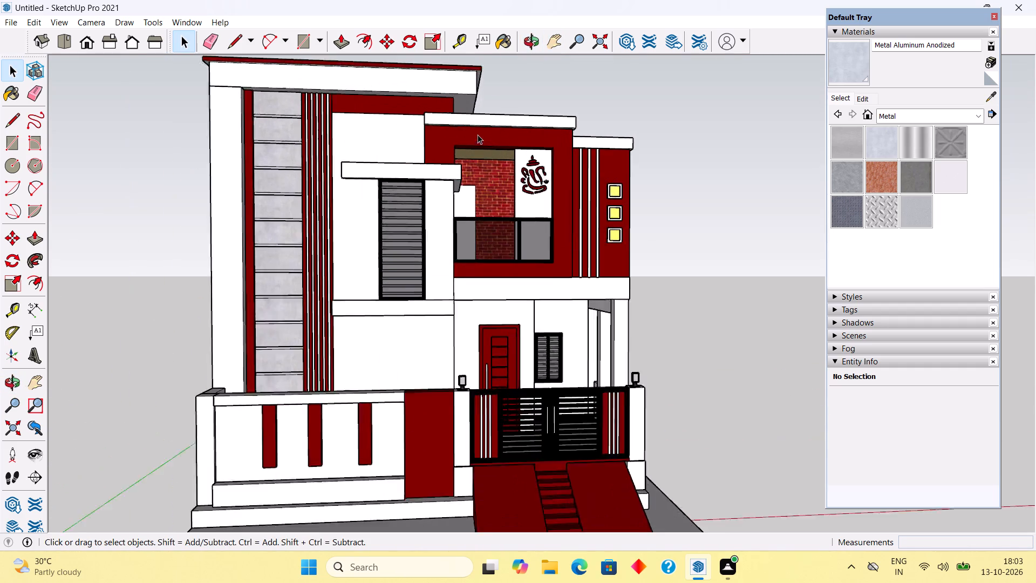
{"action": "scroll", "coordinate": [493, 166], "scroll_direction": "up", "scroll_amount": 5}
{"action": "middle_click_drag", "start_coordinate": [504, 138], "coordinate": [501, 94]}
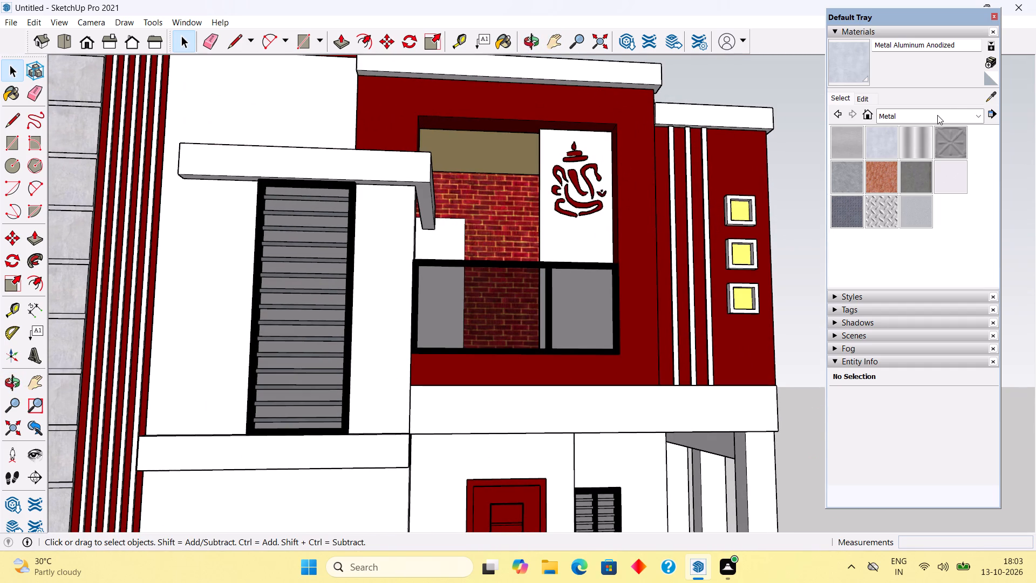
{"action": "left_click", "coordinate": [937, 115]}
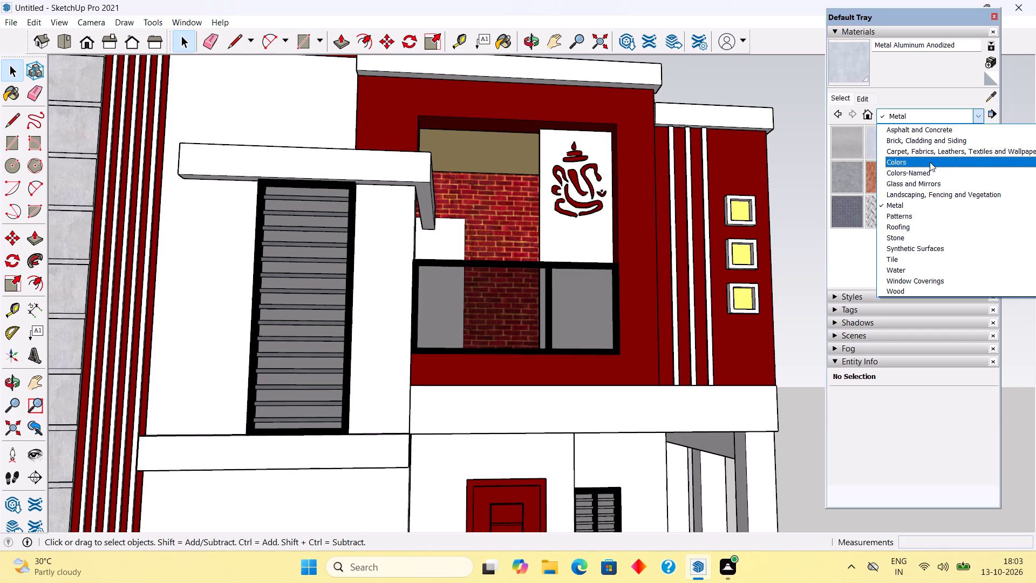
{"action": "left_click", "coordinate": [930, 162]}
{"action": "scroll", "coordinate": [918, 181], "scroll_direction": "down", "scroll_amount": 5}
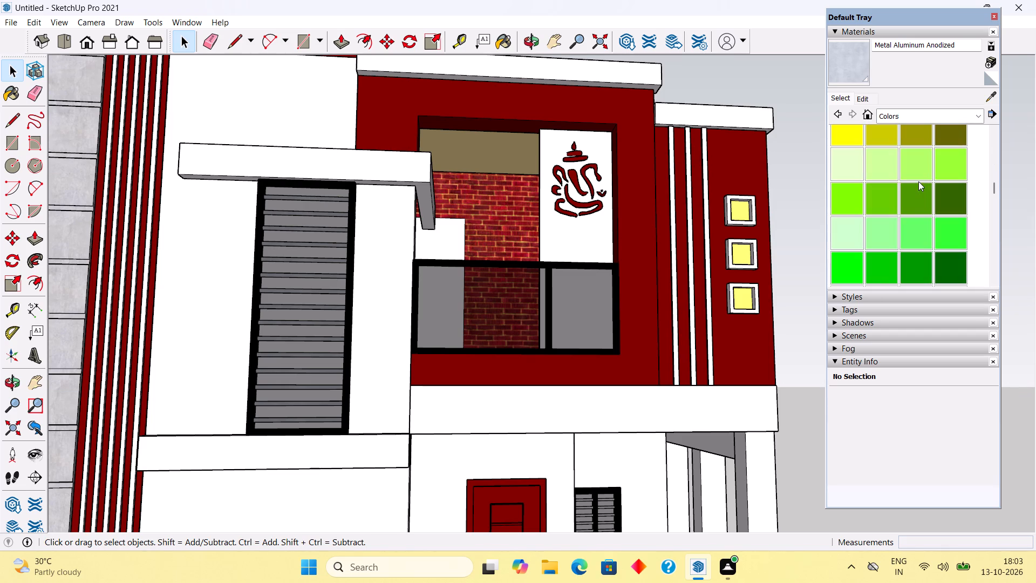
{"action": "scroll", "coordinate": [918, 179], "scroll_direction": "up", "scroll_amount": 1}
{"action": "left_click", "coordinate": [918, 145]}
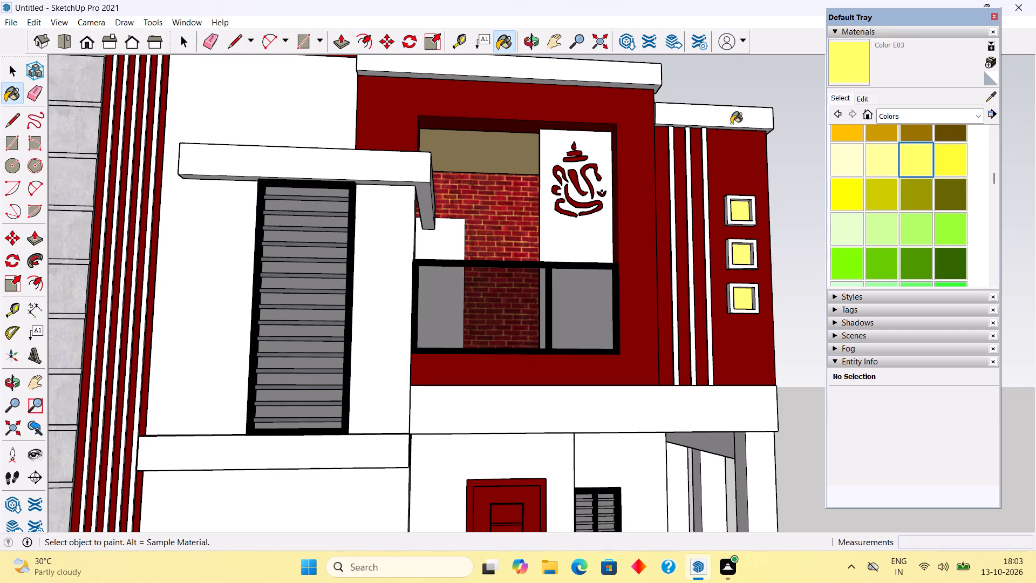
{"action": "key", "text": "space"}
{"action": "triple_click", "coordinate": [532, 148]}
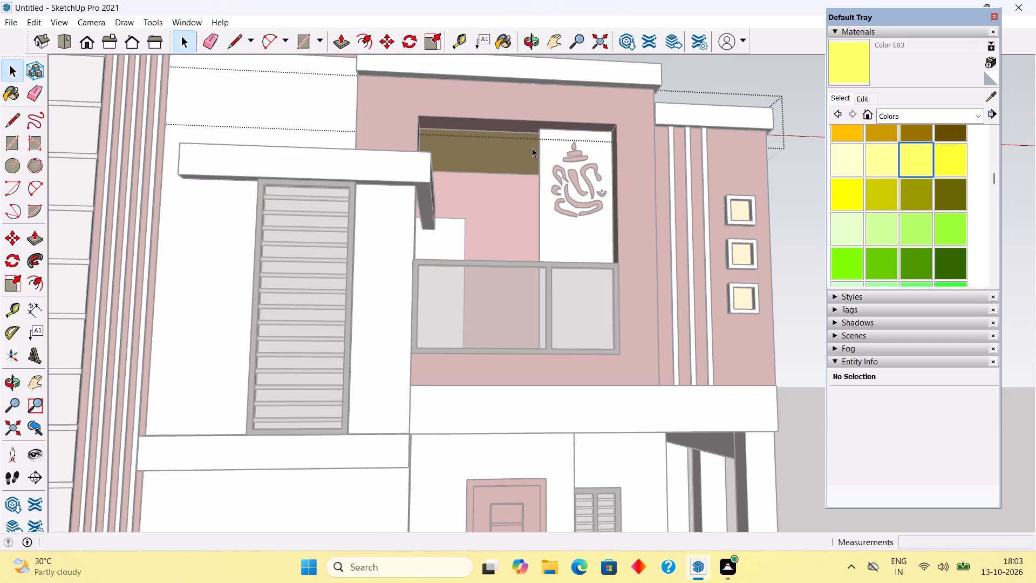
{"action": "left_click", "coordinate": [517, 155]}
{"action": "left_click", "coordinate": [517, 155]}
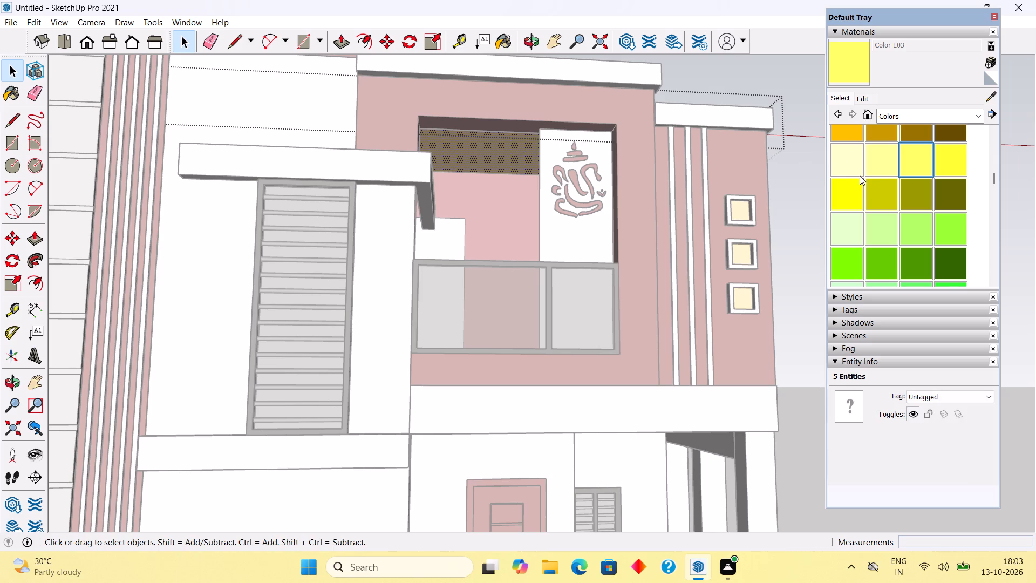
{"action": "left_click", "coordinate": [919, 165]}
{"action": "left_click", "coordinate": [514, 155]}
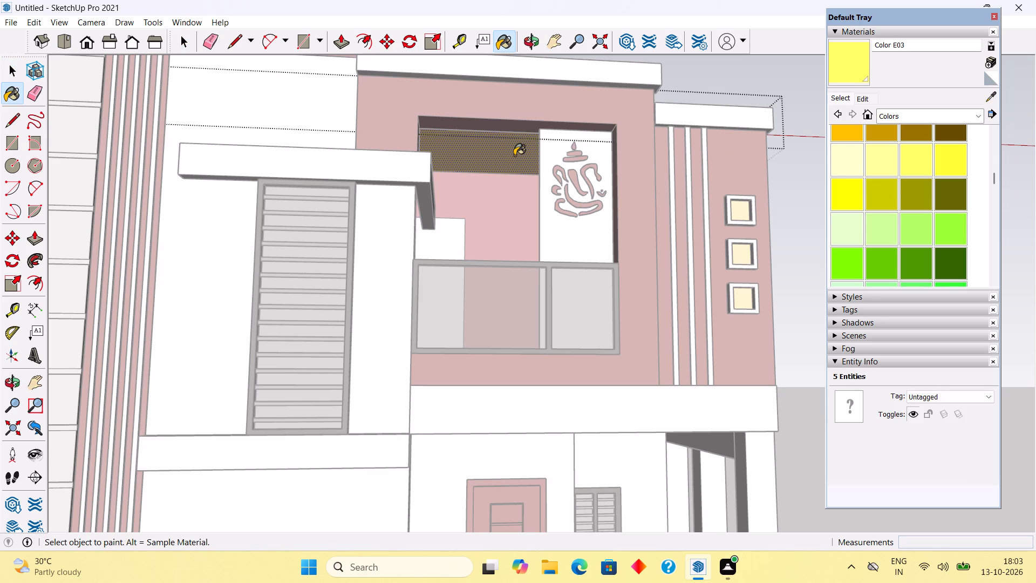
{"action": "key", "text": "space"}
{"action": "left_click", "coordinate": [799, 97]}
Examine the whole facade from a distance, from both low and raised viewpoints.
{"action": "scroll", "coordinate": [768, 131], "scroll_direction": "down", "scroll_amount": 2}
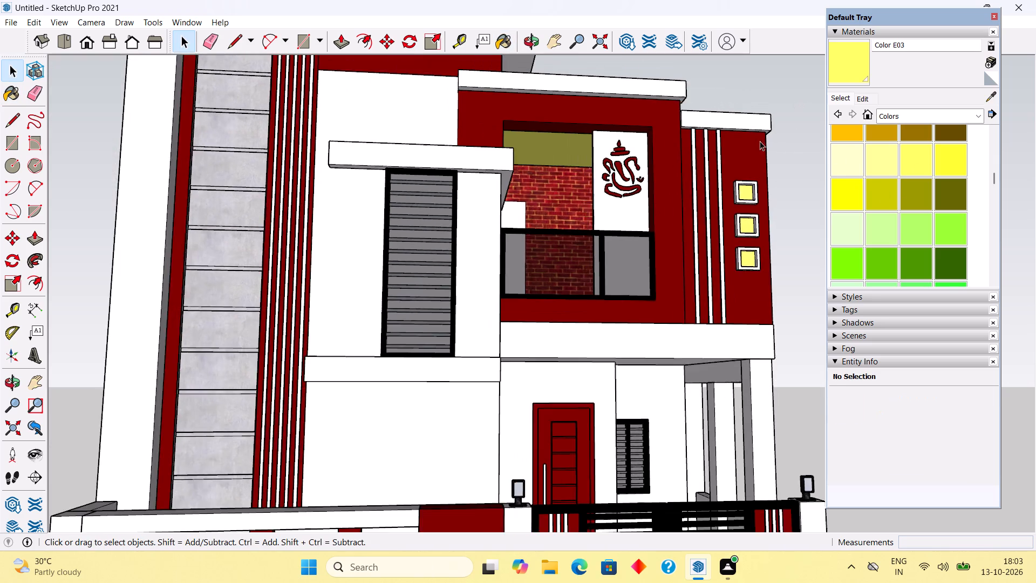
{"action": "scroll", "coordinate": [760, 141], "scroll_direction": "down", "scroll_amount": 8}
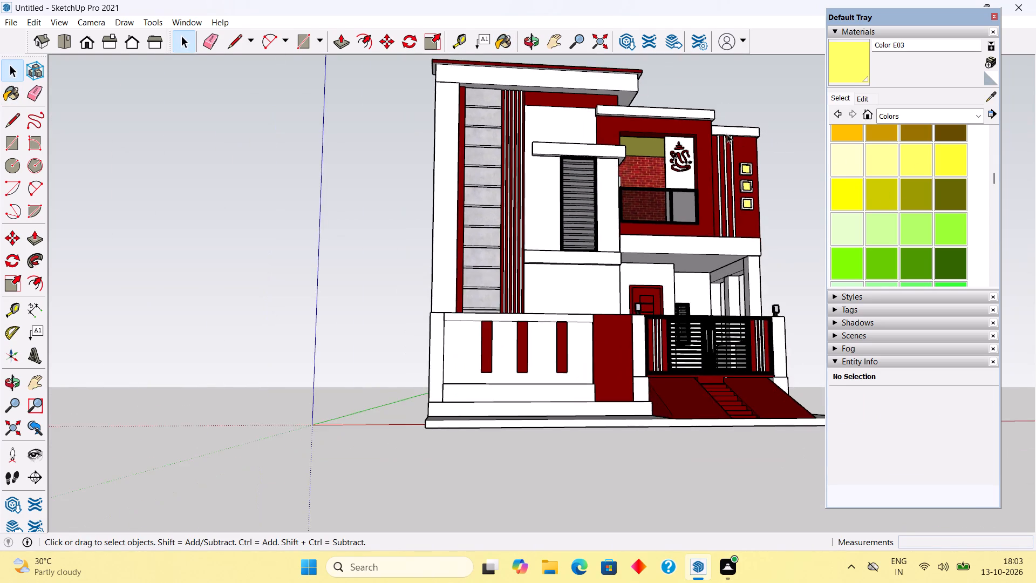
{"action": "scroll", "coordinate": [727, 134], "scroll_direction": "down", "scroll_amount": 3}
{"action": "middle_click_drag", "start_coordinate": [746, 103], "coordinate": [759, 189]}
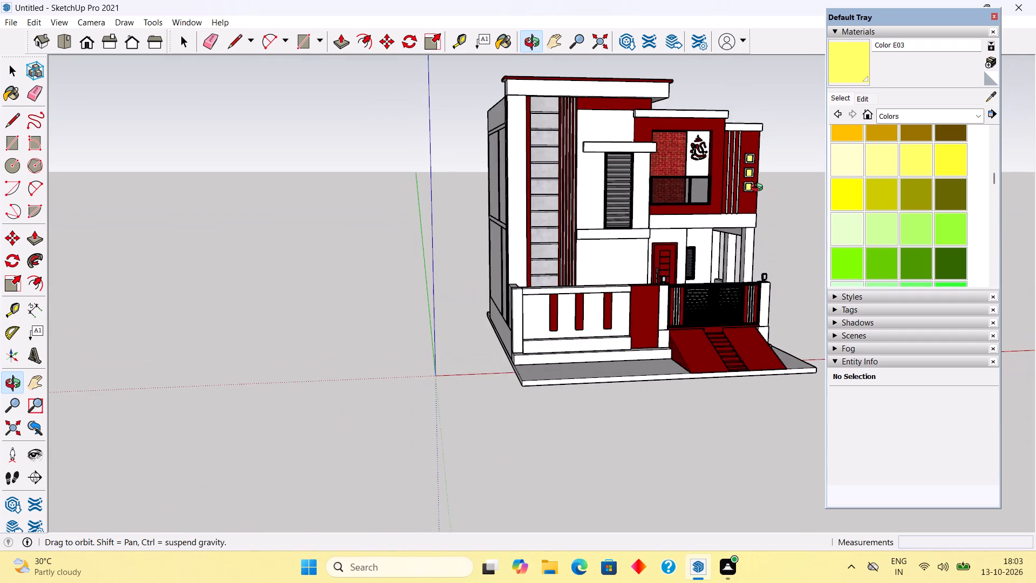
{"action": "middle_click_drag", "start_coordinate": [759, 189], "coordinate": [733, 208]}
Pull the window-facing side of the second white vertical strip beside the concrete panels outward by about 3/16".
{"action": "scroll", "coordinate": [734, 208], "scroll_direction": "up", "scroll_amount": 1}
{"action": "scroll", "coordinate": [472, 132], "scroll_direction": "up", "scroll_amount": 3}
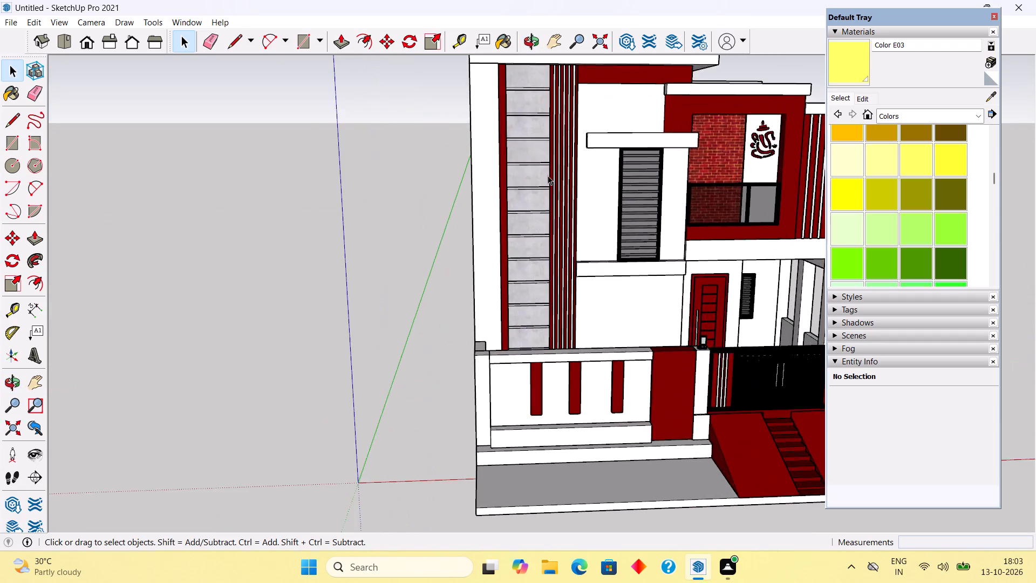
{"action": "scroll", "coordinate": [548, 175], "scroll_direction": "up", "scroll_amount": 12}
{"action": "scroll", "coordinate": [557, 220], "scroll_direction": "up", "scroll_amount": 11}
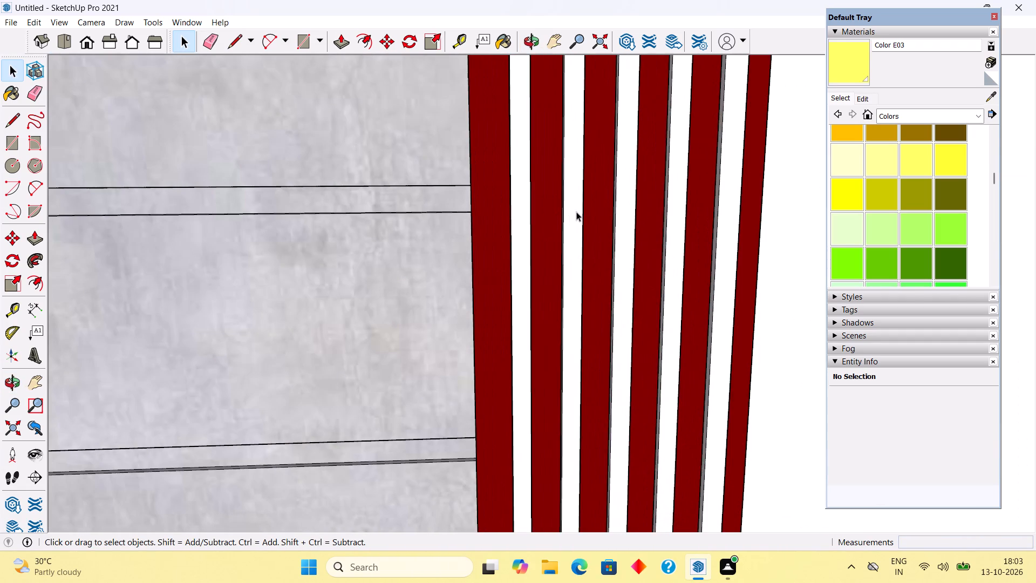
{"action": "triple_click", "coordinate": [577, 211]}
{"action": "scroll", "coordinate": [615, 199], "scroll_direction": "up", "scroll_amount": 1}
{"action": "middle_click_drag", "start_coordinate": [615, 199], "coordinate": [520, 225]}
{"action": "scroll", "coordinate": [723, 249], "scroll_direction": "up", "scroll_amount": 5}
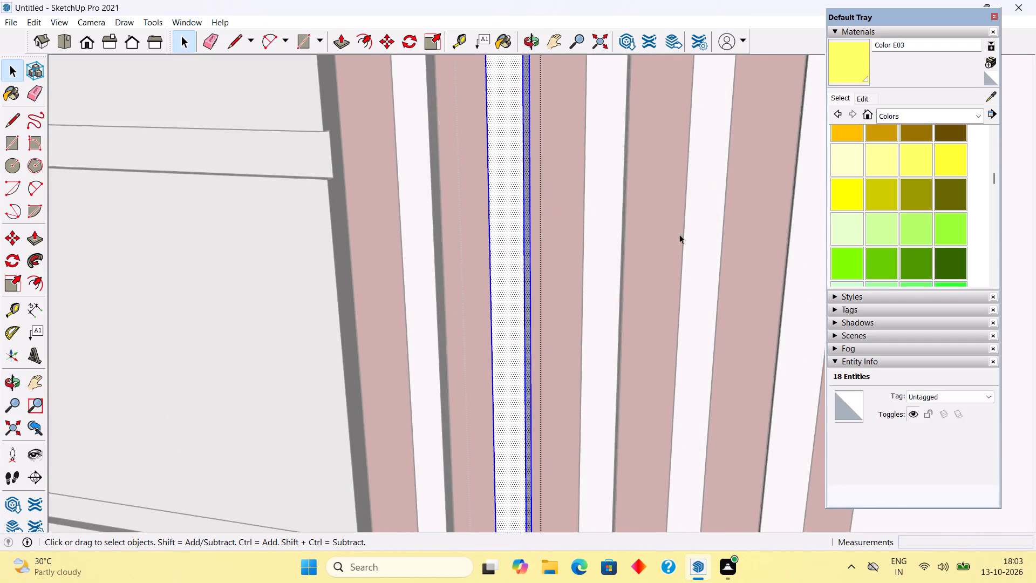
{"action": "scroll", "coordinate": [679, 234], "scroll_direction": "up", "scroll_amount": 3}
{"action": "scroll", "coordinate": [611, 229], "scroll_direction": "up", "scroll_amount": 2}
{"action": "key", "text": "p"}
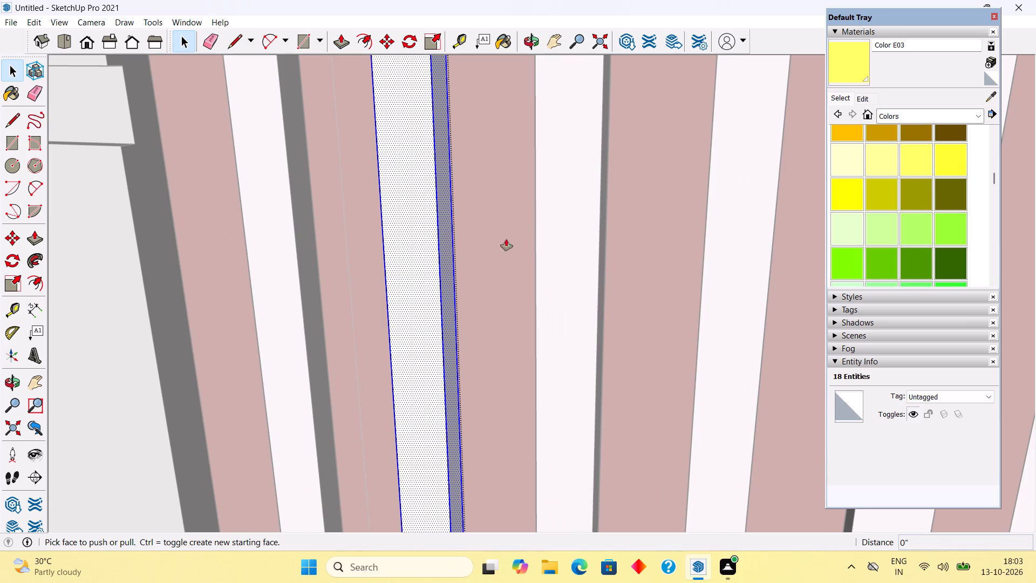
{"action": "left_click", "coordinate": [448, 280]}
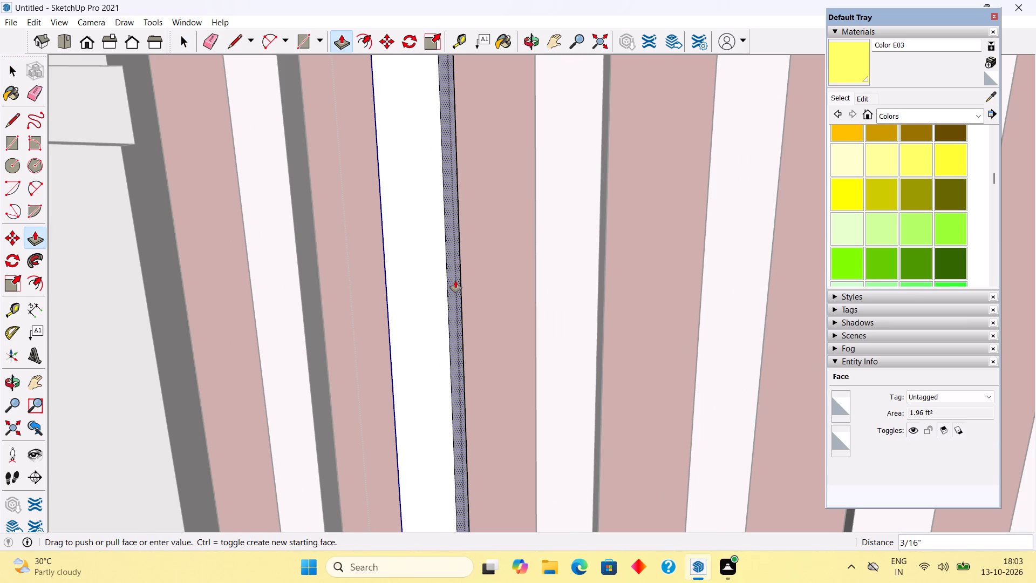
{"action": "left_click", "coordinate": [455, 281]}
{"action": "key", "text": "space"}
Pull the window-facing side of the third white vertical strip beside the concrete panels outward by about 1/4".
{"action": "scroll", "coordinate": [454, 268], "scroll_direction": "down", "scroll_amount": 9}
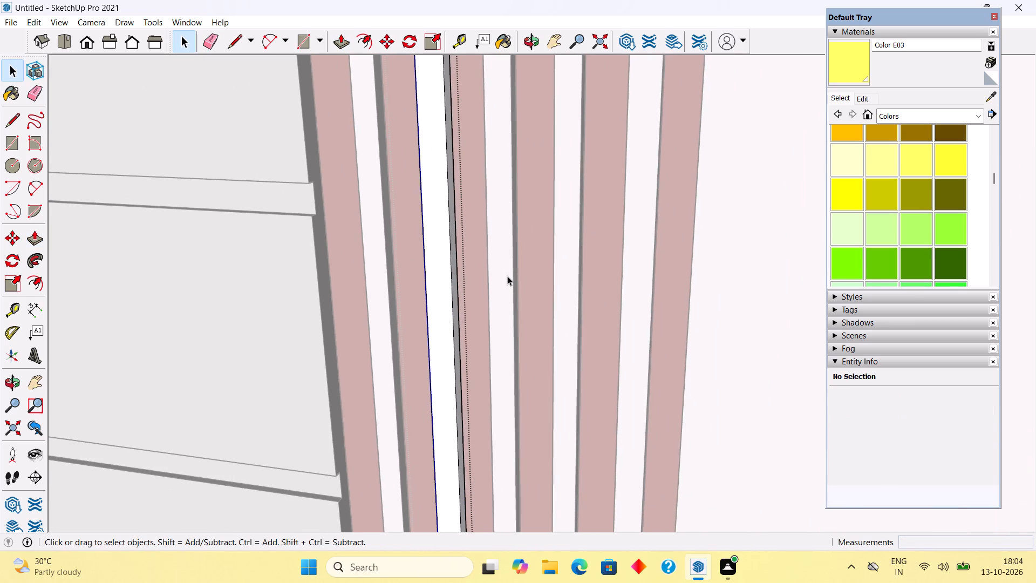
{"action": "triple_click", "coordinate": [507, 276]}
{"action": "scroll", "coordinate": [589, 273], "scroll_direction": "up", "scroll_amount": 9}
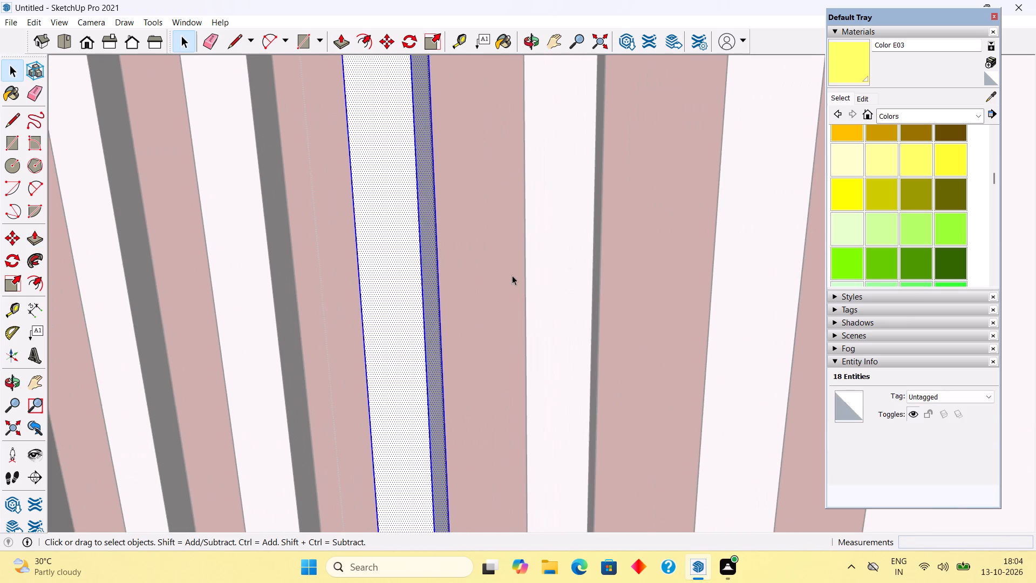
{"action": "key", "text": "p"}
{"action": "left_click", "coordinate": [438, 305]}
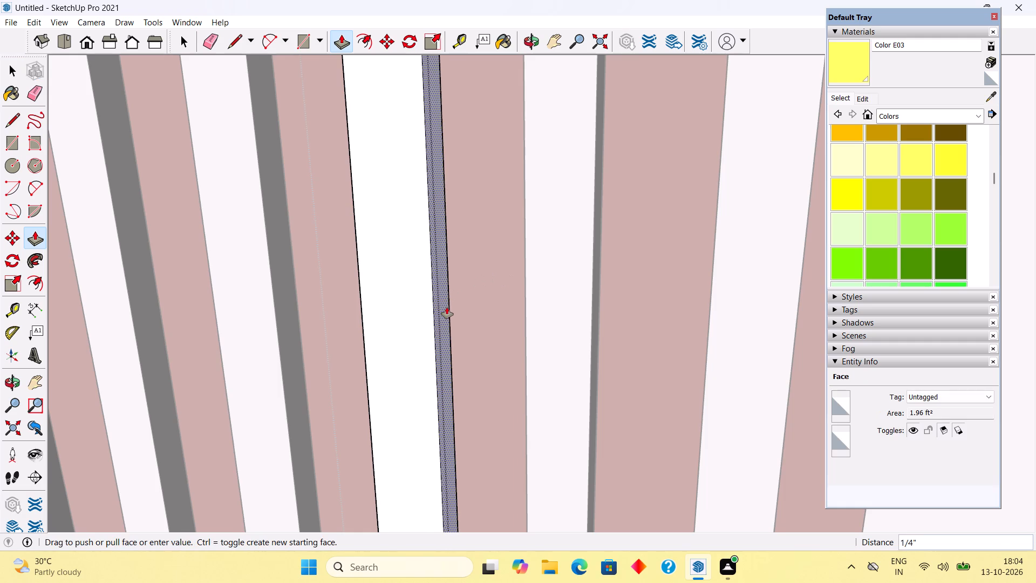
{"action": "left_click", "coordinate": [447, 307]}
{"action": "key", "text": "space"}
{"action": "scroll", "coordinate": [448, 307], "scroll_direction": "down", "scroll_amount": 20}
{"action": "scroll", "coordinate": [448, 307], "scroll_direction": "down", "scroll_amount": 4}
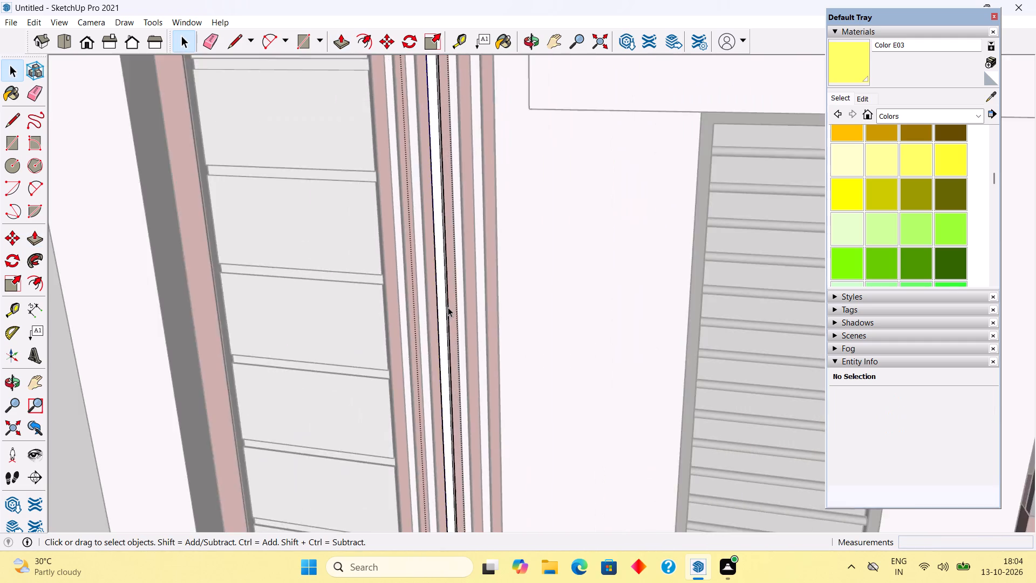
{"action": "scroll", "coordinate": [448, 307], "scroll_direction": "down", "scroll_amount": 11}
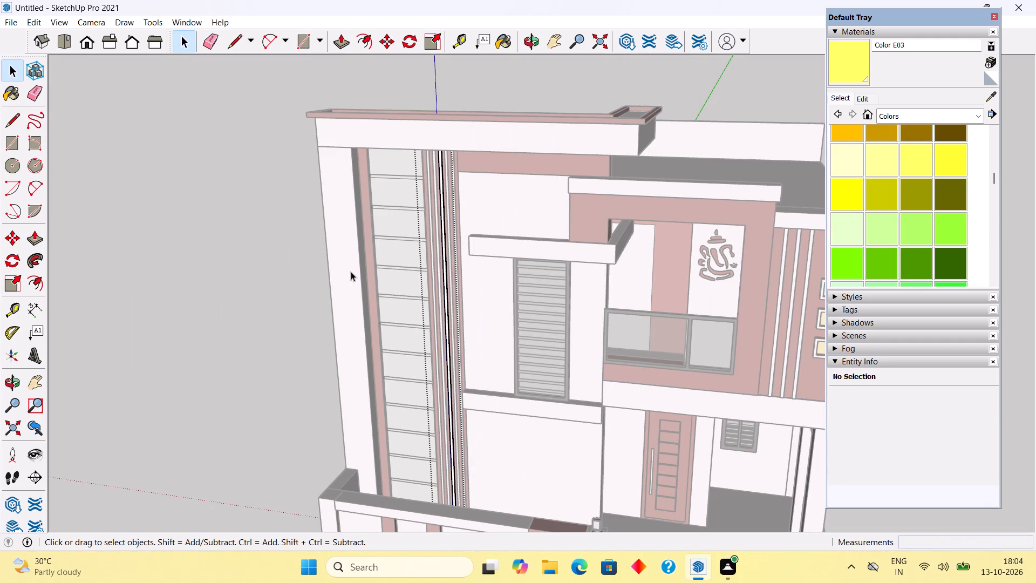
{"action": "left_click", "coordinate": [228, 248]}
Examine the complete house from above and from the front, settling on a near-frontal view.
{"action": "middle_click_drag", "start_coordinate": [314, 291], "coordinate": [498, 296]}
{"action": "scroll", "coordinate": [497, 293], "scroll_direction": "down", "scroll_amount": 8}
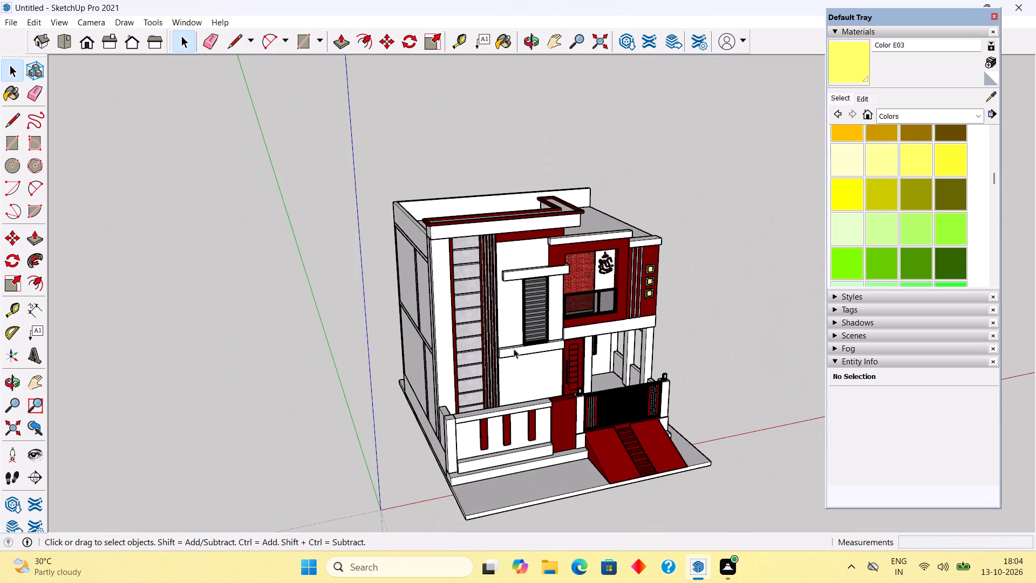
{"action": "middle_click_drag", "start_coordinate": [526, 412], "coordinate": [444, 302]}
{"action": "scroll", "coordinate": [444, 302], "scroll_direction": "up", "scroll_amount": 1}
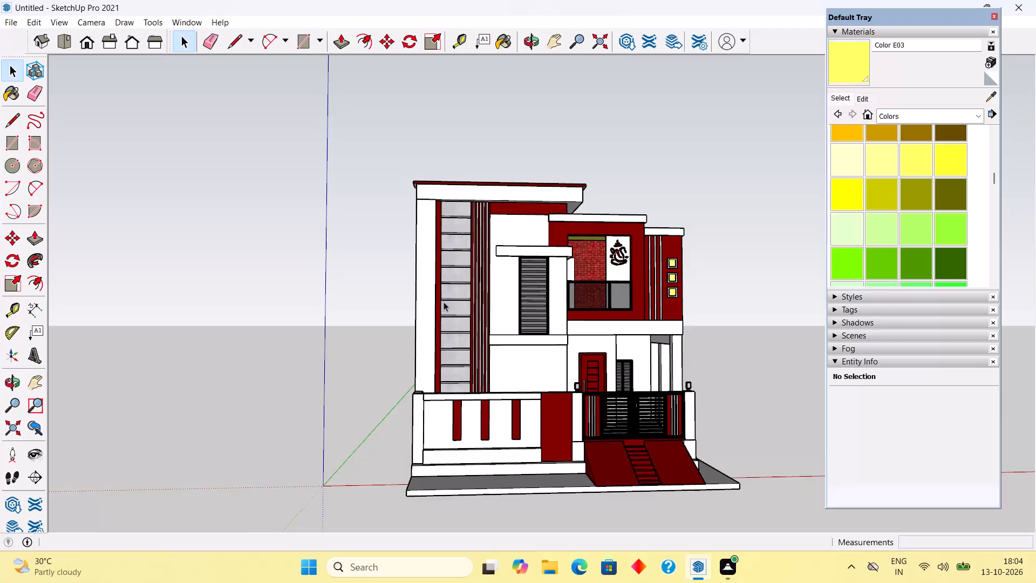
{"action": "middle_click_drag", "start_coordinate": [617, 395], "coordinate": [614, 410]}
{"action": "scroll", "coordinate": [614, 410], "scroll_direction": "up", "scroll_amount": 1}
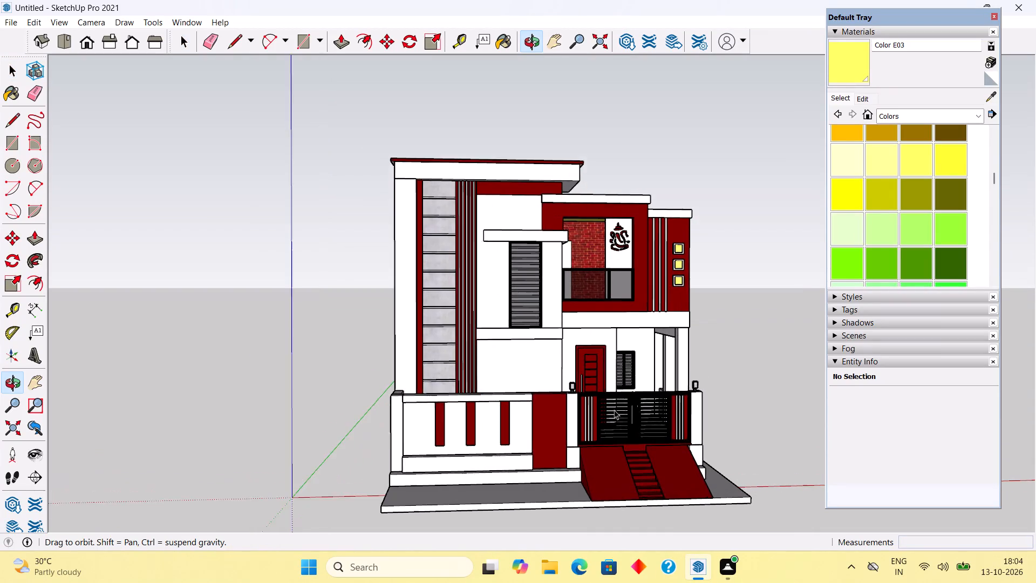
{"action": "scroll", "coordinate": [614, 410], "scroll_direction": "up", "scroll_amount": 2}
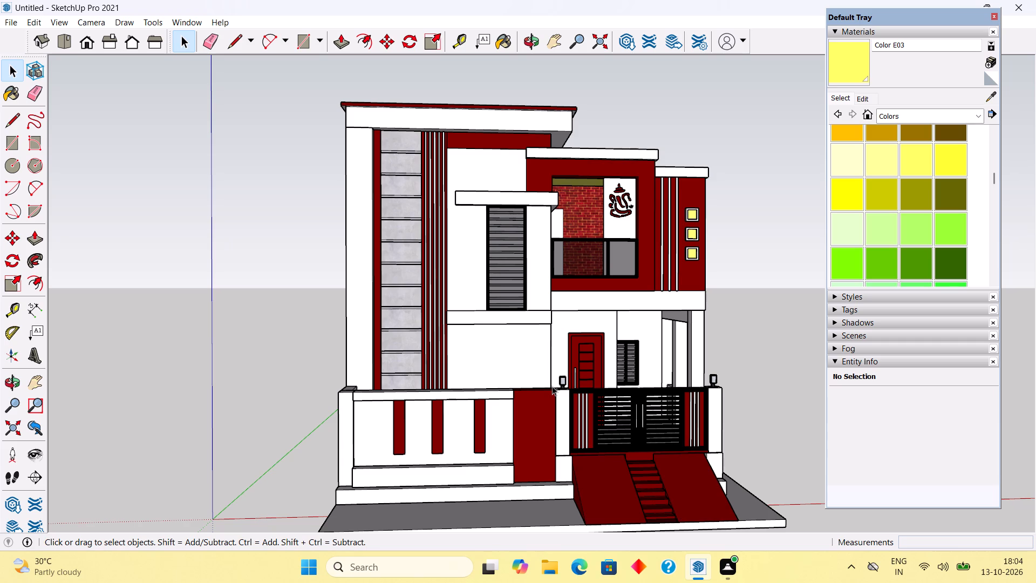
{"action": "scroll", "coordinate": [528, 368], "scroll_direction": "up", "scroll_amount": 1}
{"action": "scroll", "coordinate": [528, 368], "scroll_direction": "down", "scroll_amount": 3}
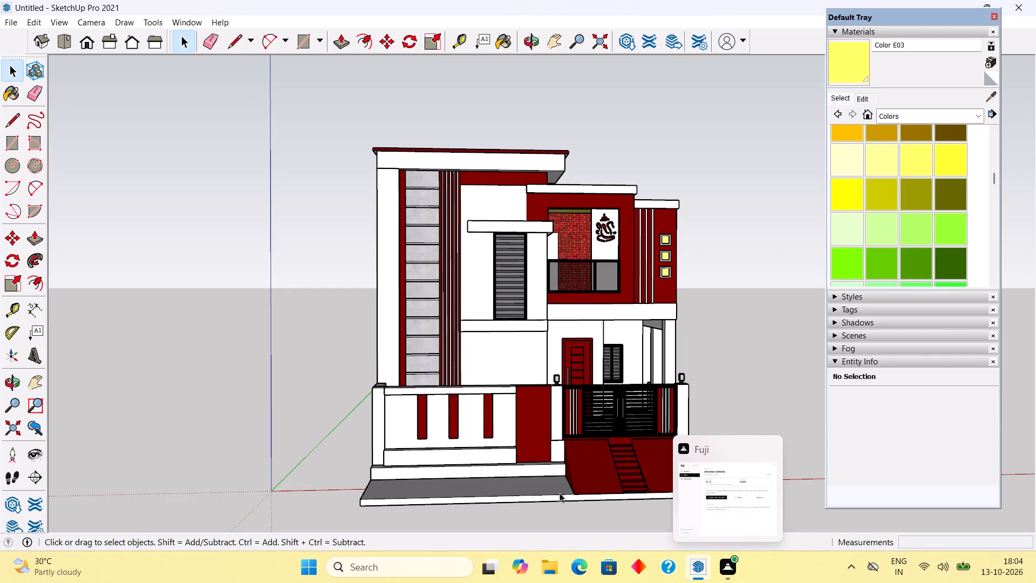
{"action": "middle_click_drag", "start_coordinate": [553, 492], "coordinate": [520, 492]}
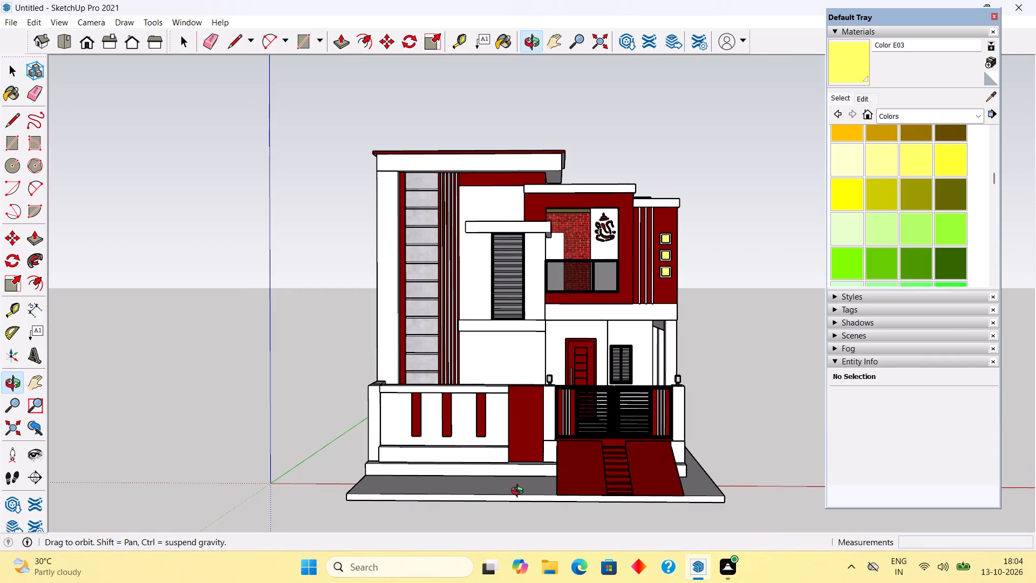
{"action": "middle_click_drag", "start_coordinate": [520, 492], "coordinate": [531, 491]}
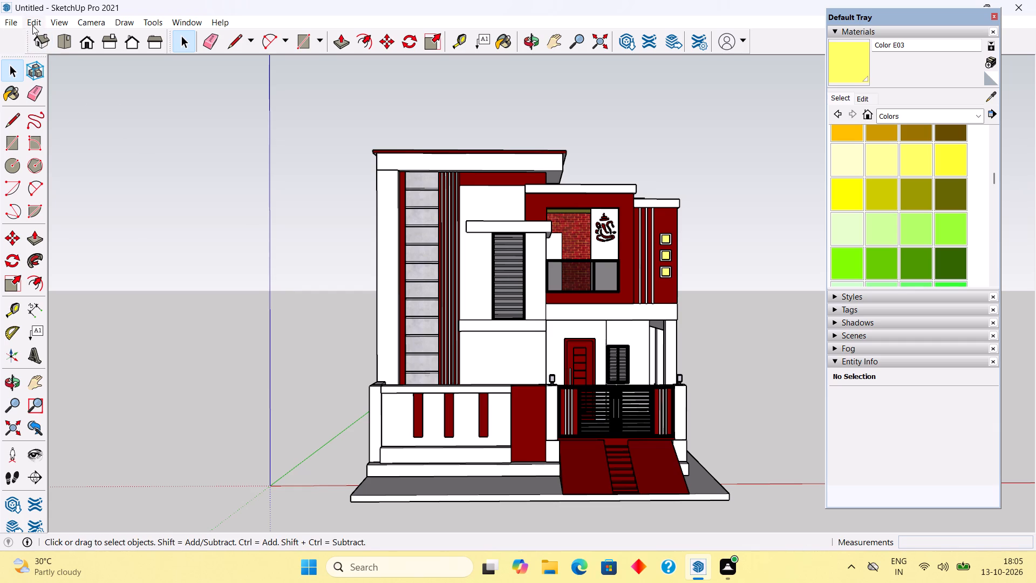
Save the house model in the Downloads folder as a SketchUp model named "elevation 10".
{"action": "left_click", "coordinate": [10, 25]}
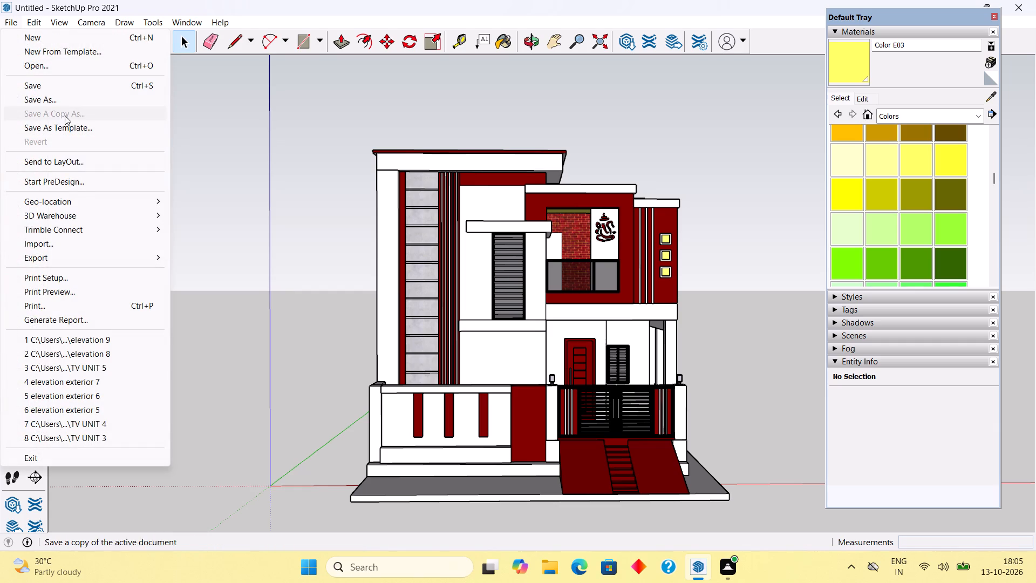
{"action": "left_click", "coordinate": [67, 102]}
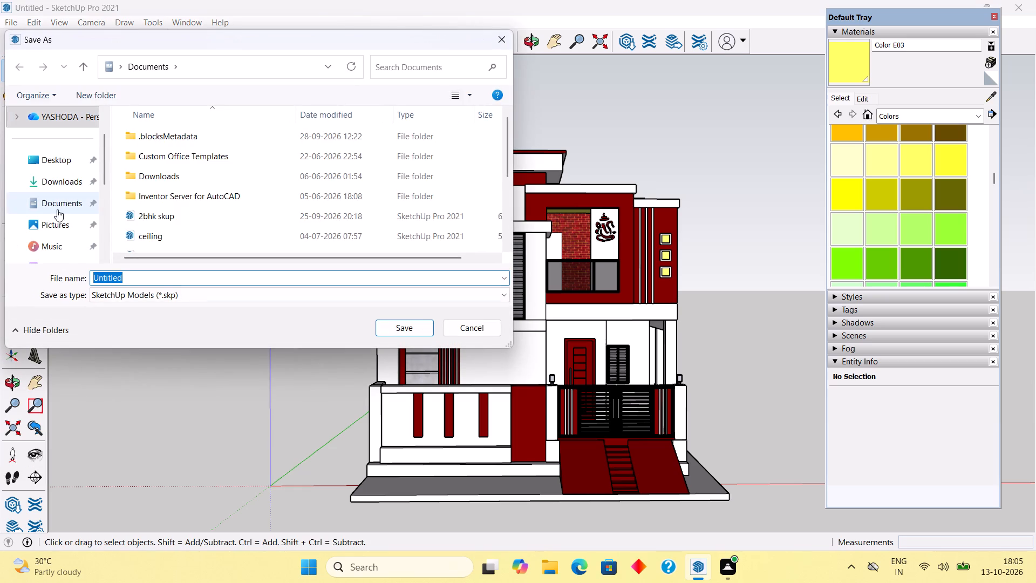
{"action": "left_click", "coordinate": [68, 184]}
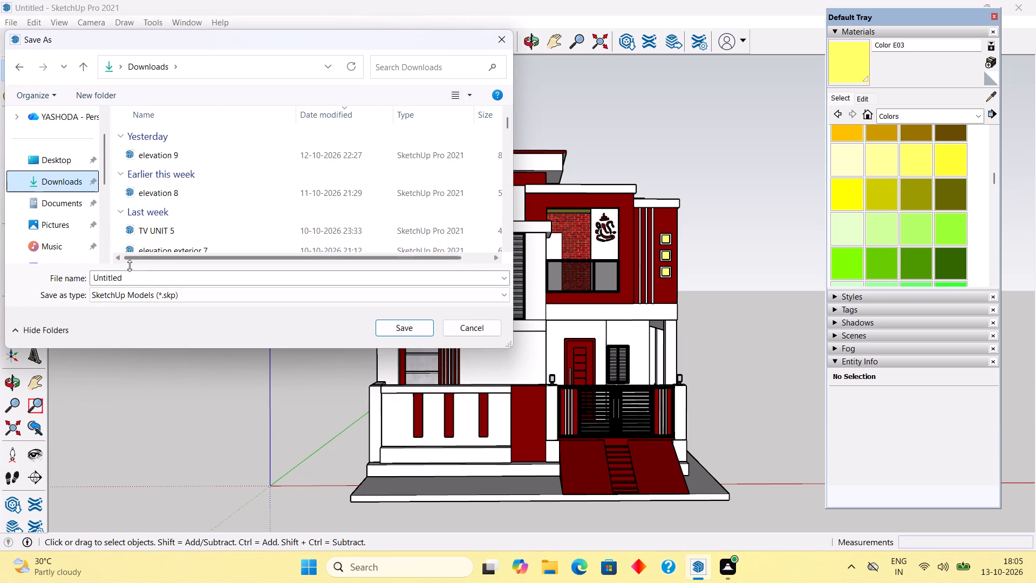
{"action": "left_click", "coordinate": [134, 273]}
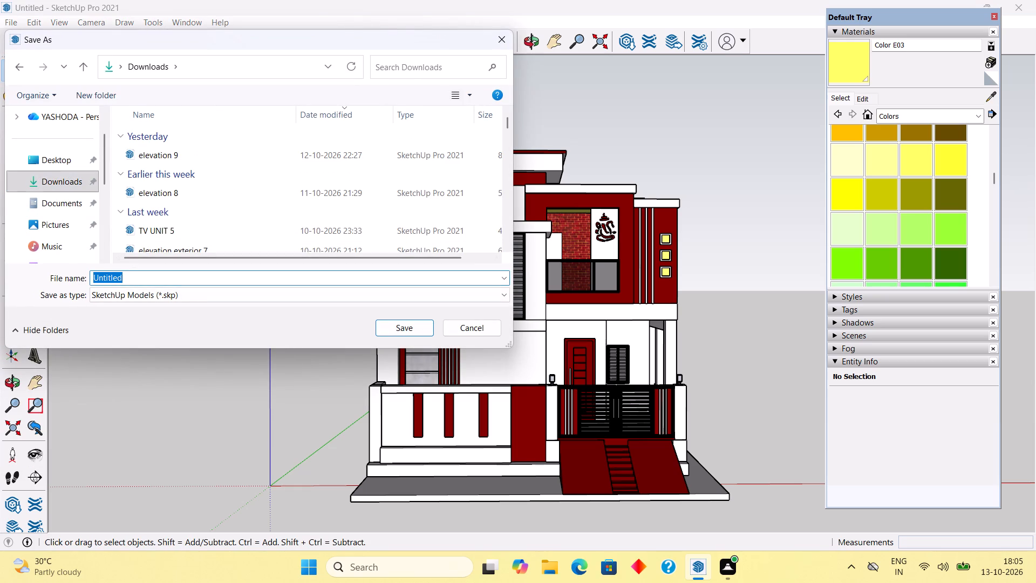
{"action": "key", "text": "BackSpace"}
{"action": "key", "text": "e"}
{"action": "key", "text": "l"}
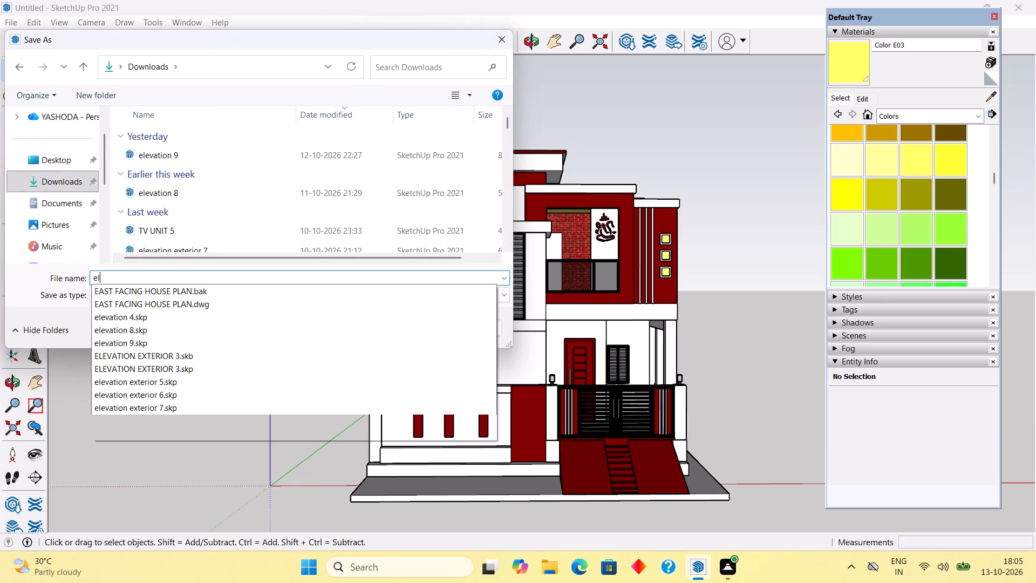
{"action": "type", "text": "eva"}
{"action": "key", "text": "t"}
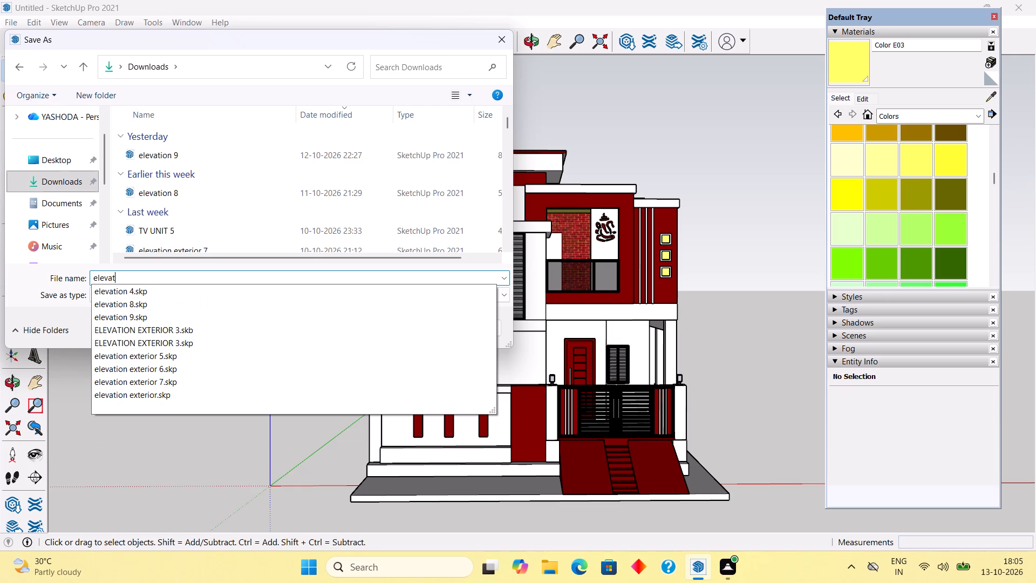
{"action": "key", "text": "i"}
{"action": "key", "text": "o"}
{"action": "type", "text": "n"}
{"action": "key", "text": "space"}
{"action": "key", "text": "1"}
{"action": "key", "text": "0"}
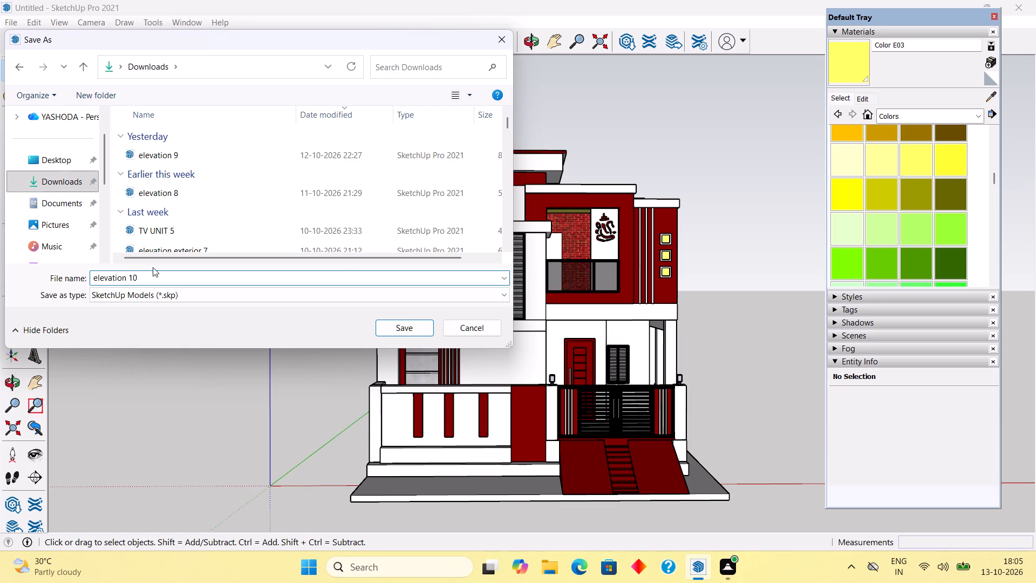
{"action": "left_click", "coordinate": [390, 326]}
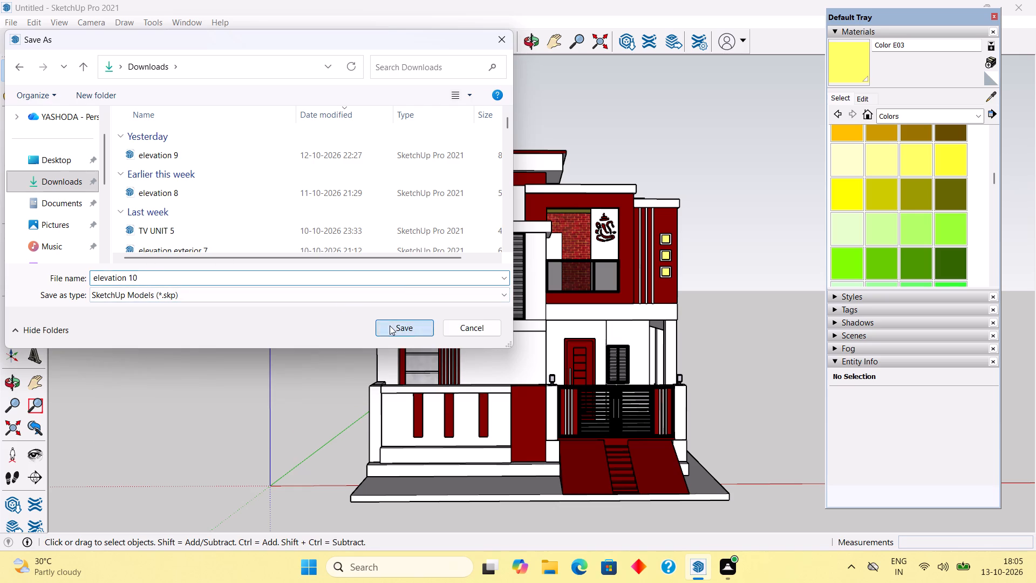